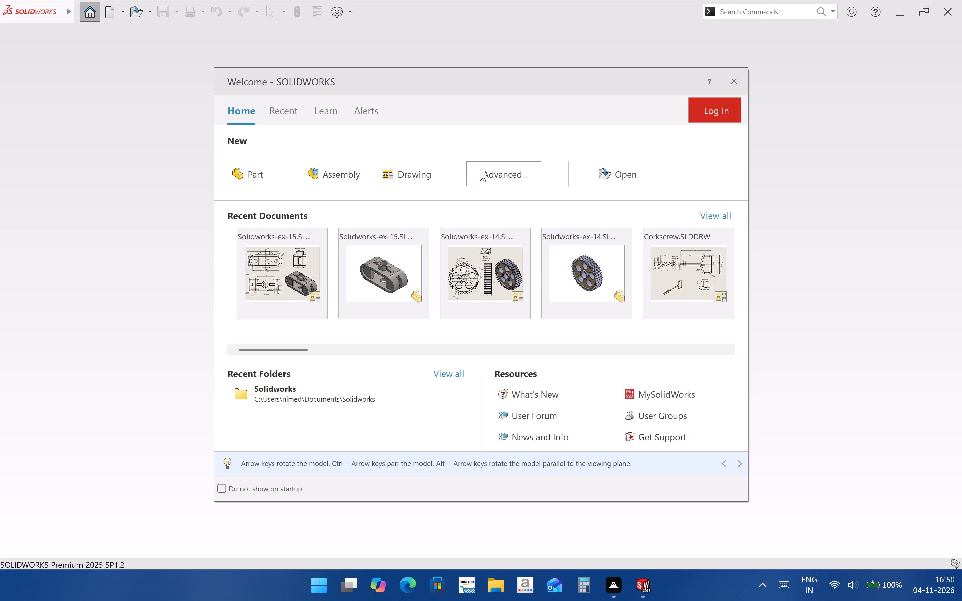
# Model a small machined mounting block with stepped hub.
# Create a new part document and set its unit system to MMGS (millimeter, gram, second).
pyautogui.click(262, 177)
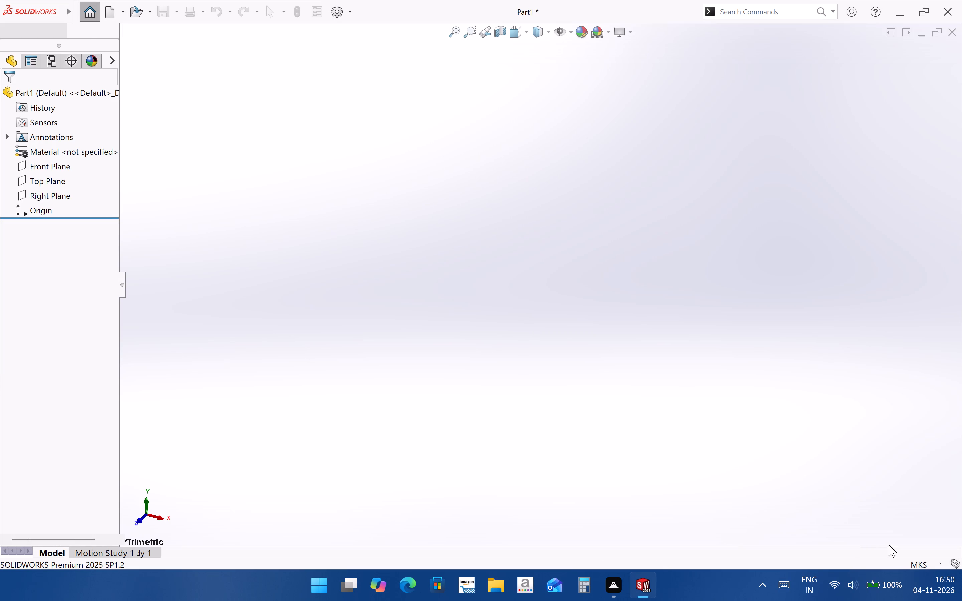
pyautogui.click(908, 564)
pyautogui.click(911, 521)
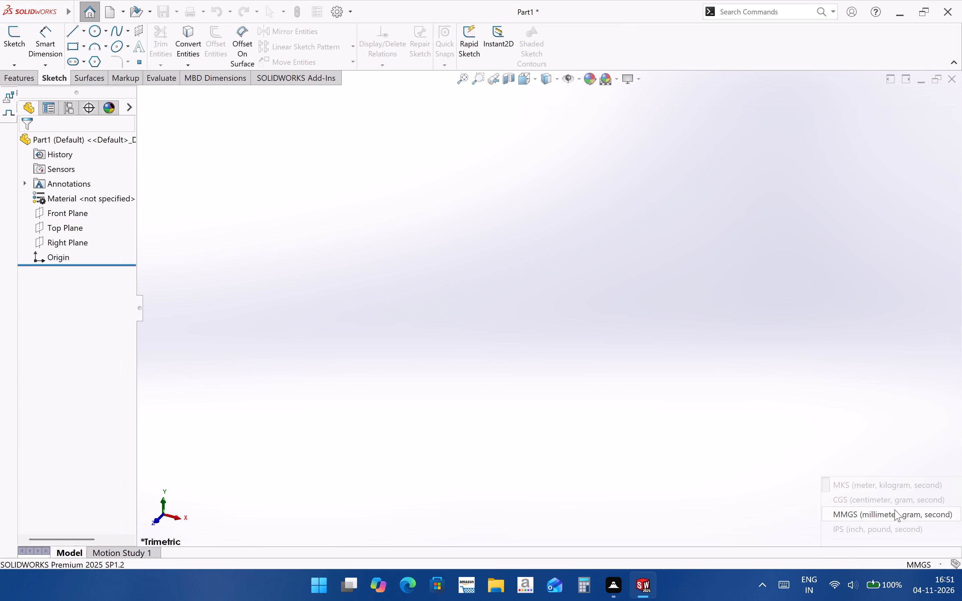
# Start a new sketch on the Front Plane, viewed normal to the plane.
pyautogui.click(68, 219)
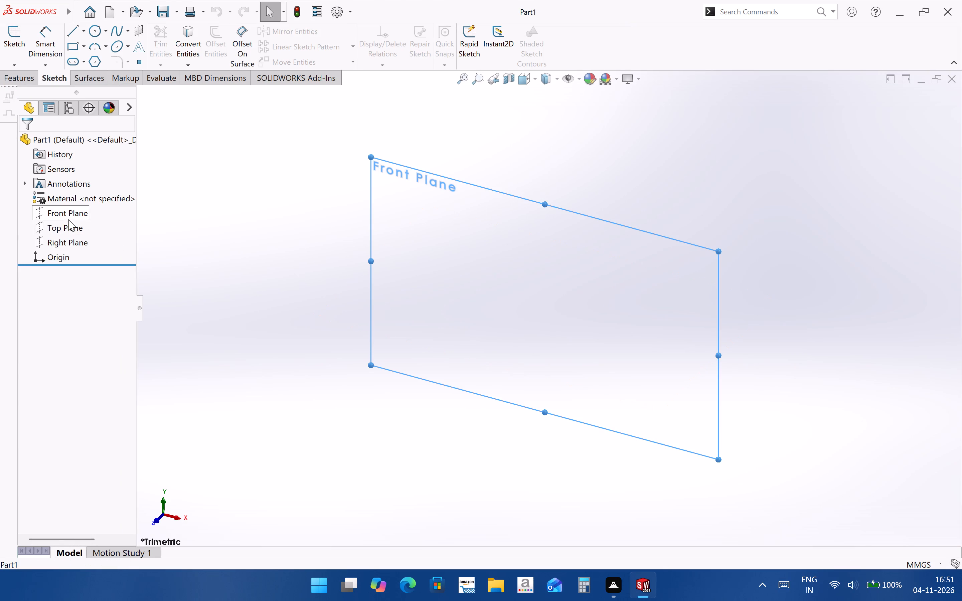
pyautogui.click(126, 214)
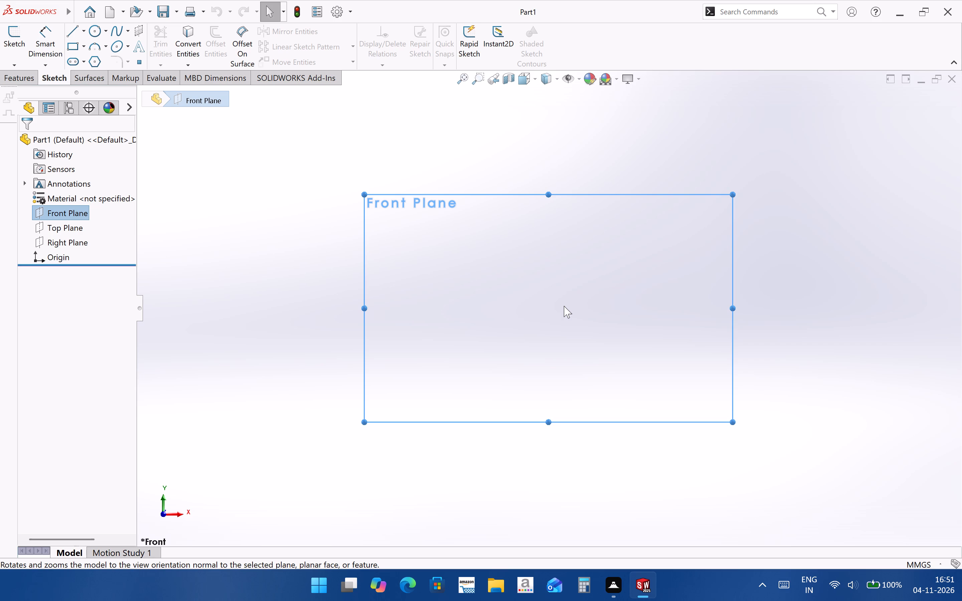
pyautogui.rightClick(564, 306)
pyautogui.click(584, 297)
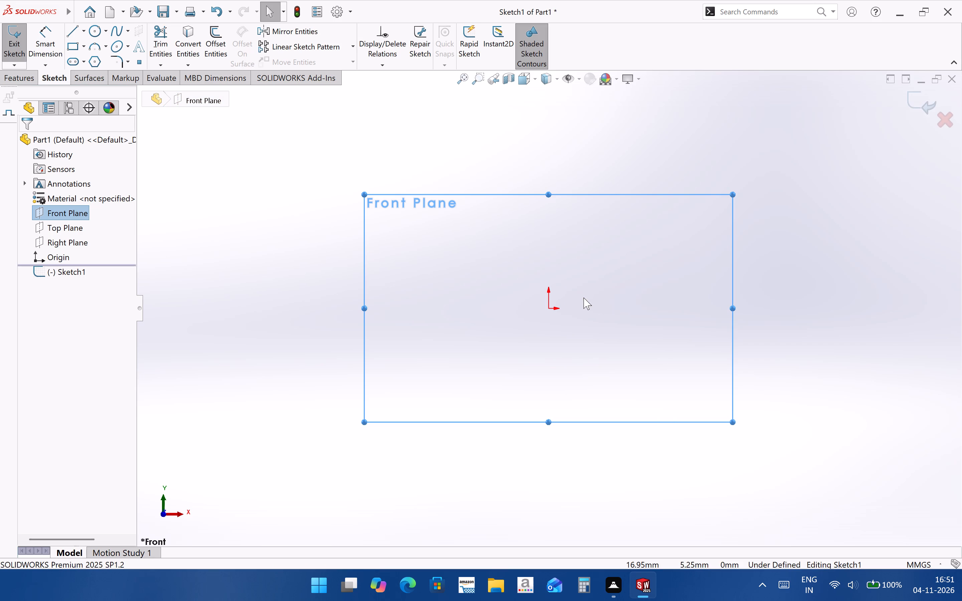
# Draw a long horizontal centerline and a vertical centerline about 202 mm long, both passing through the origin.
pyautogui.click(85, 31)
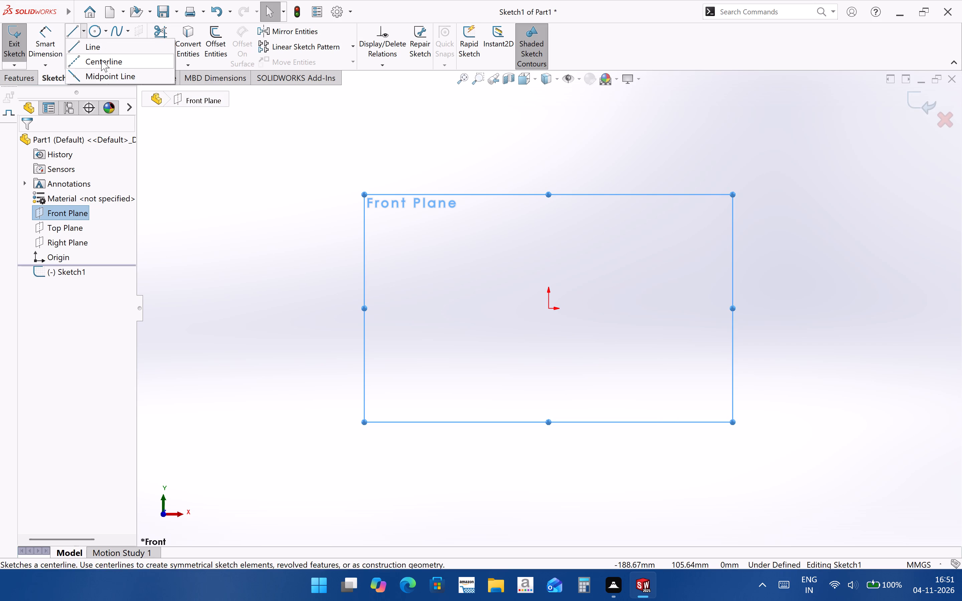
pyautogui.click(101, 60)
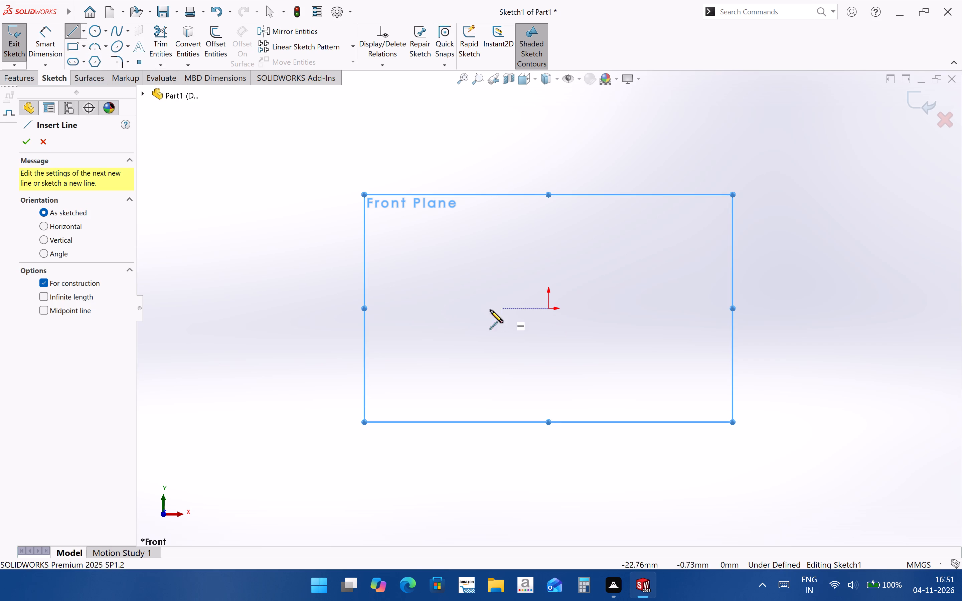
pyautogui.click(210, 310)
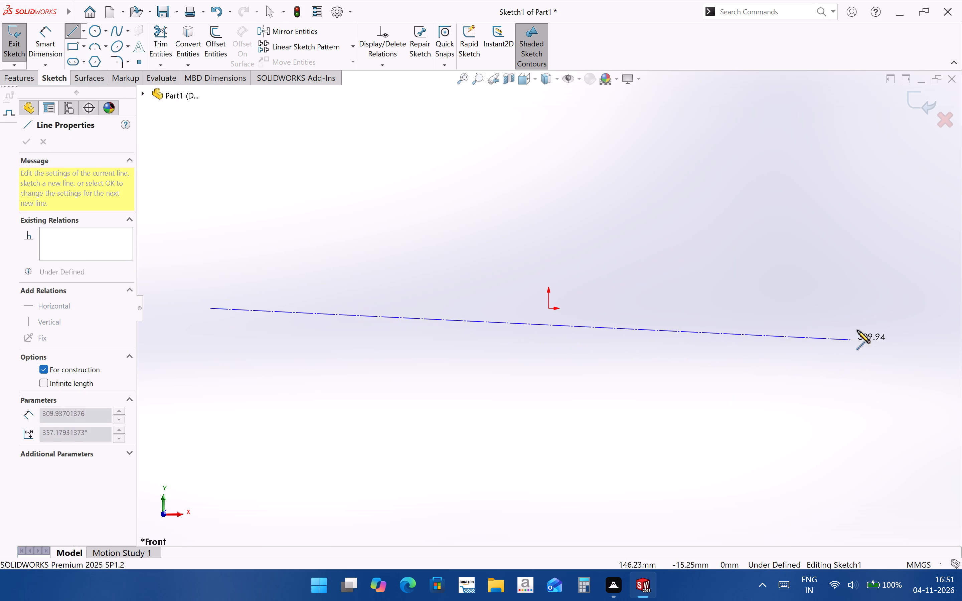
pyautogui.click(875, 310)
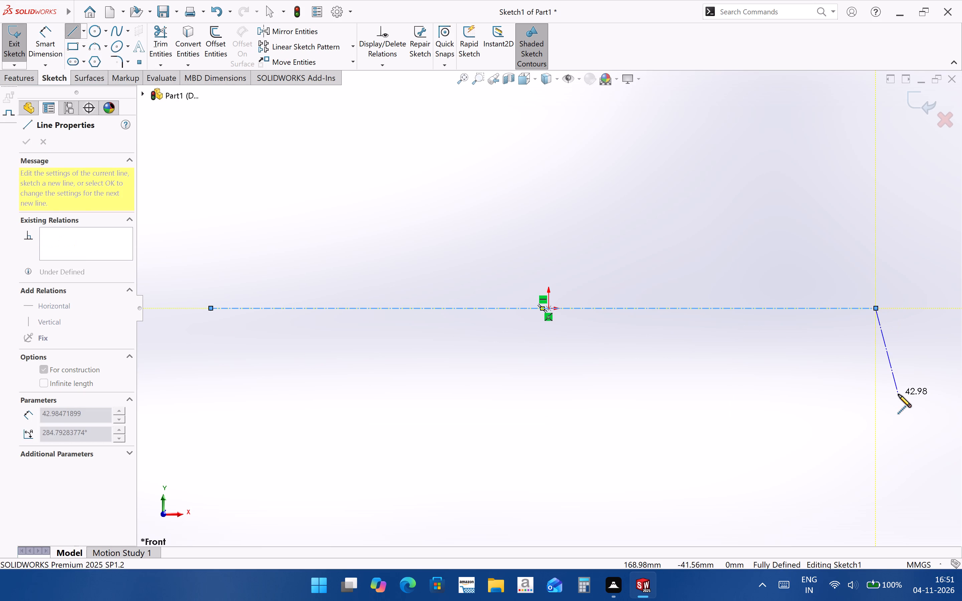
pyautogui.press('Escape')
pyautogui.click(85, 35)
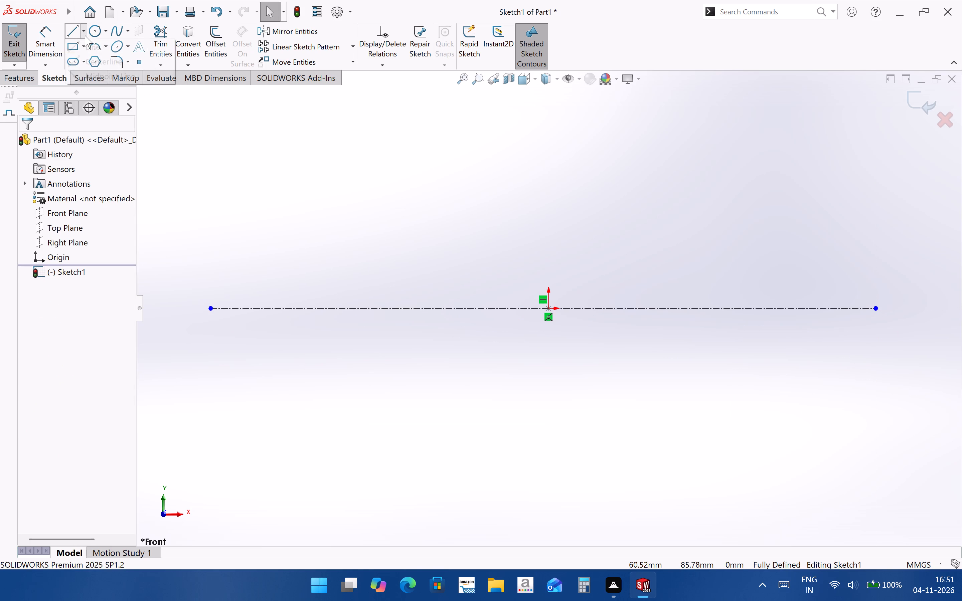
pyautogui.click(90, 62)
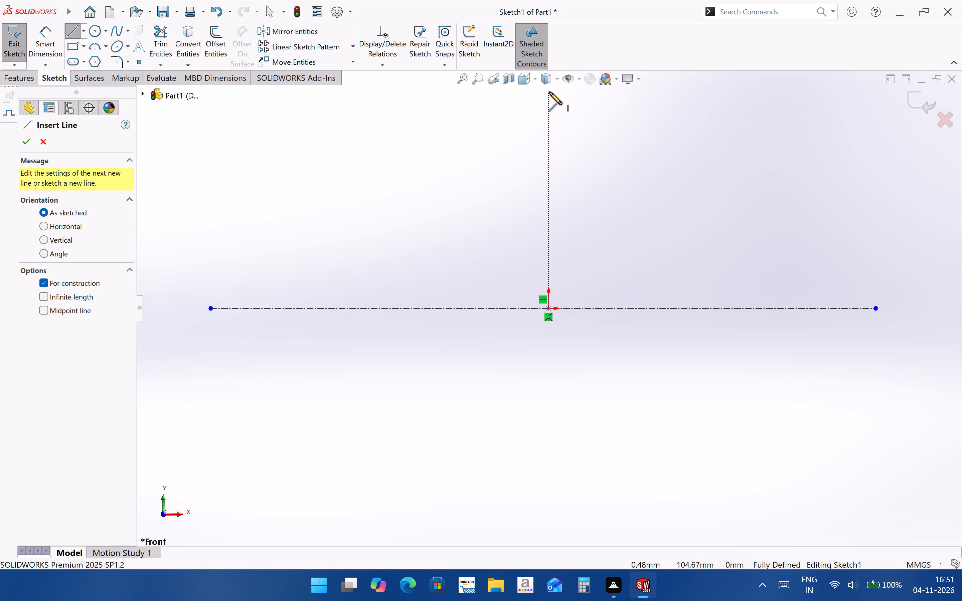
pyautogui.click(549, 92)
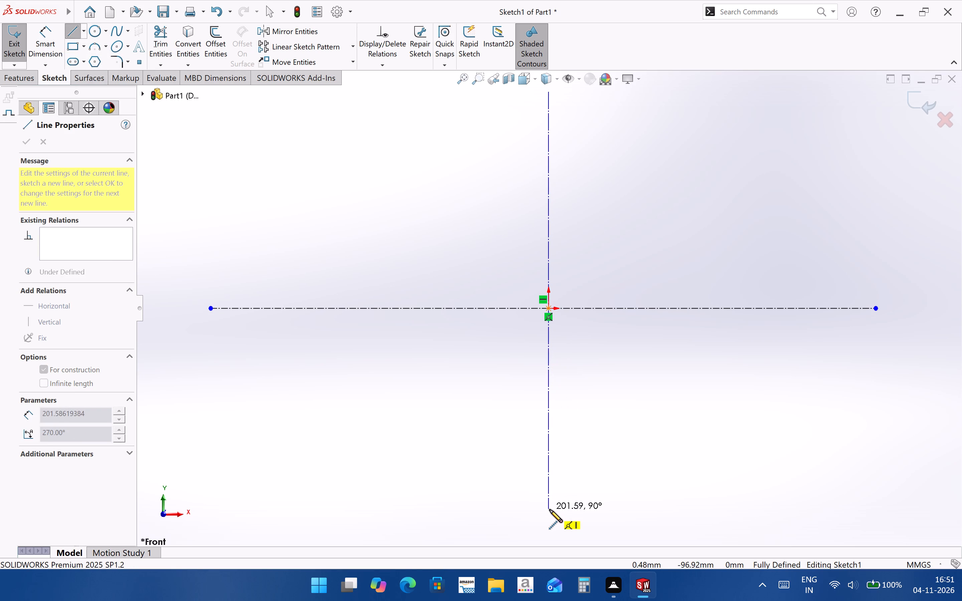
pyautogui.click(549, 512)
pyautogui.press('Escape')
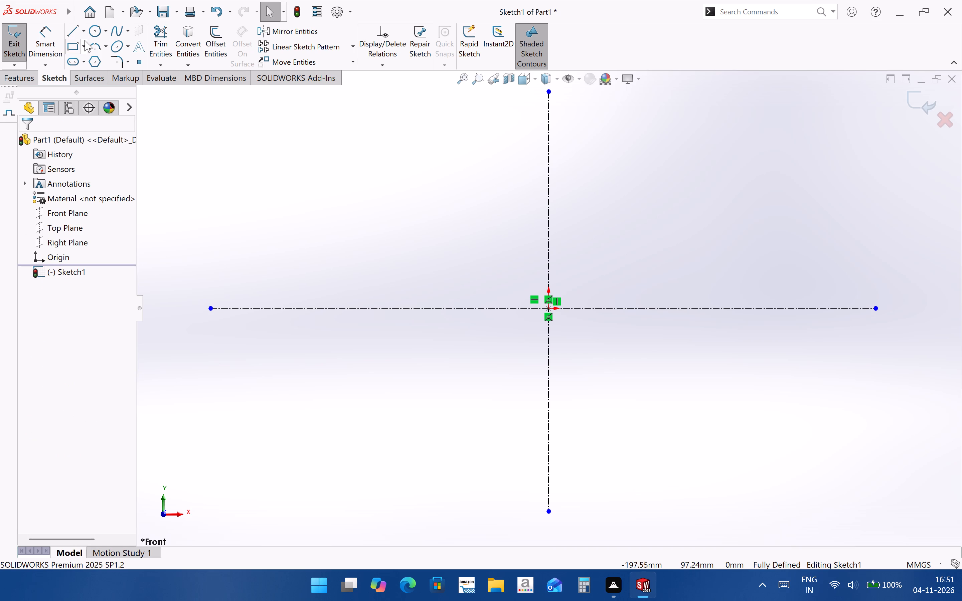
# Draw a circle centred on the origin and dimension its diameter to 12.5 mm.
pyautogui.click(93, 31)
pyautogui.click(549, 309)
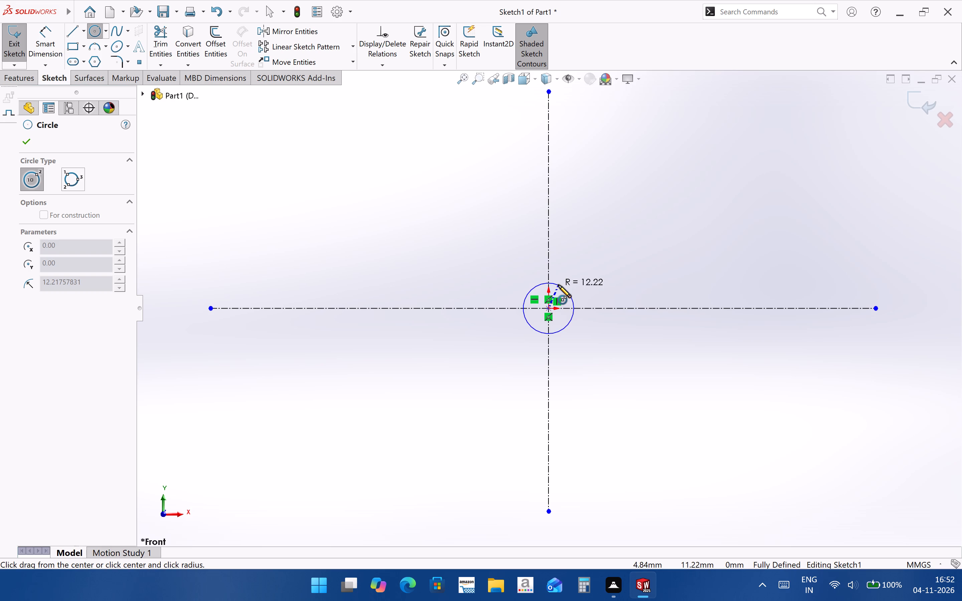
pyautogui.click(571, 276)
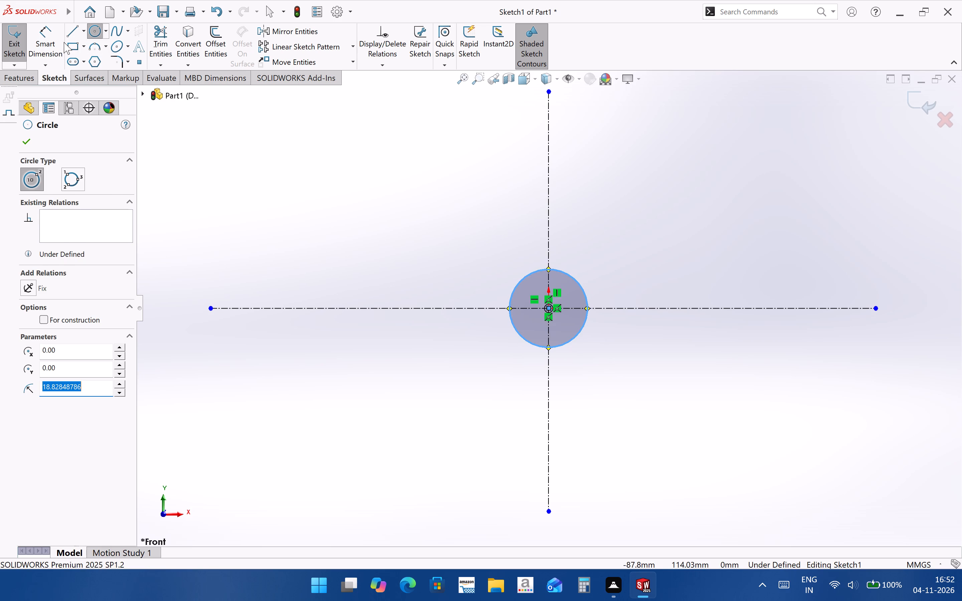
pyautogui.click(64, 42)
pyautogui.click(540, 271)
pyautogui.click(540, 229)
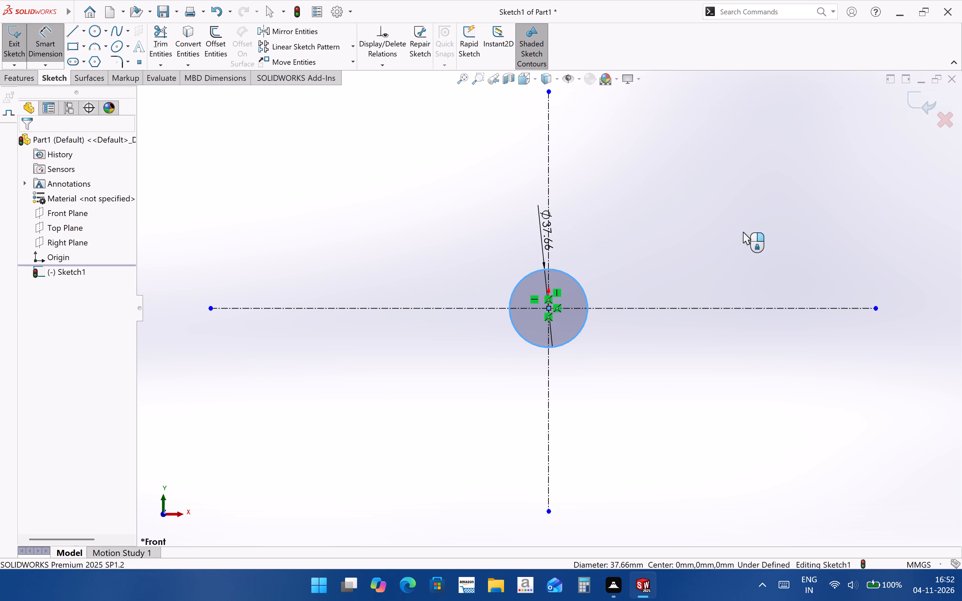
pyautogui.write('12')
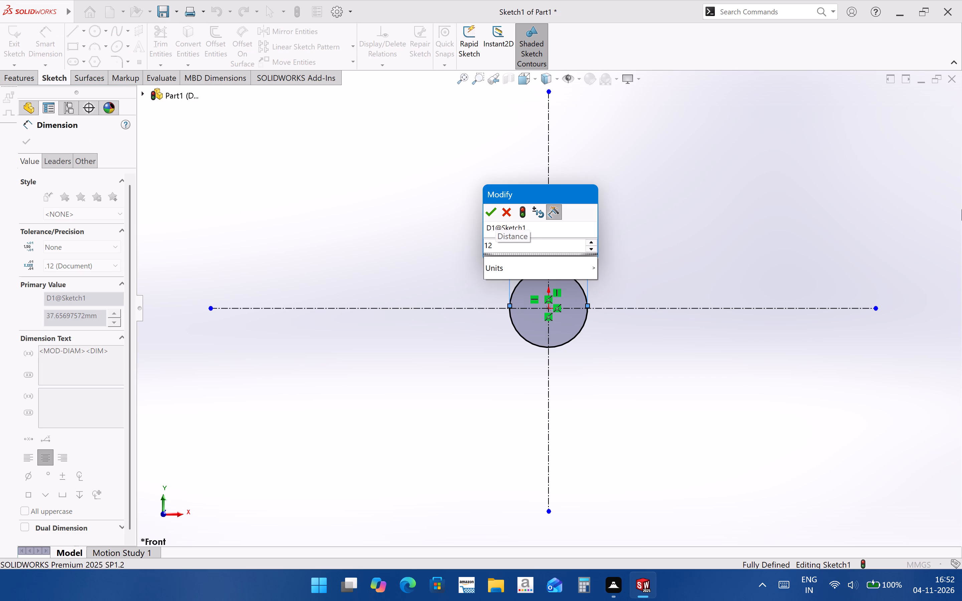
pyautogui.write('.5')
pyautogui.press('Return')
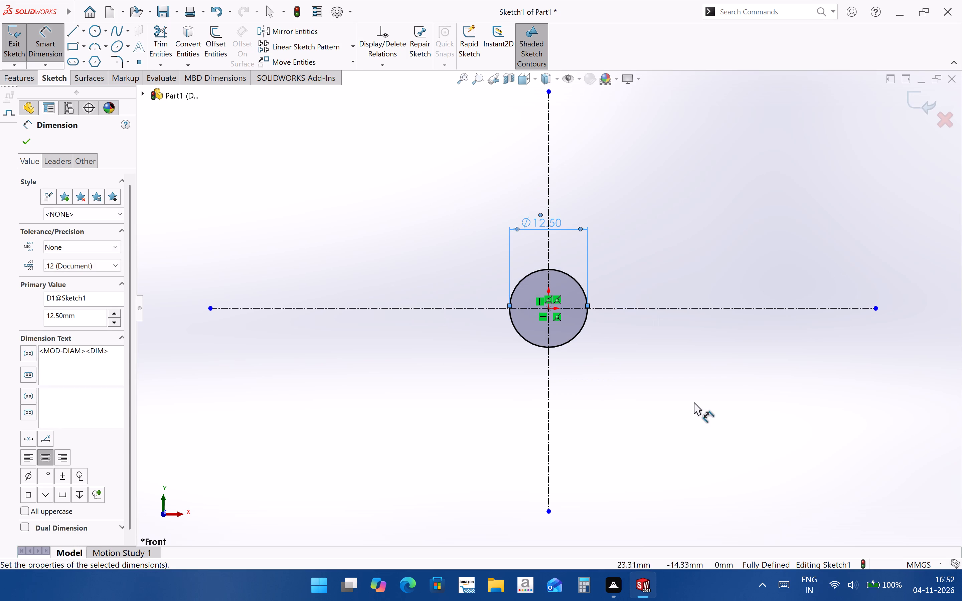
pyautogui.click(762, 428)
# Sketch a horizontal line about 26 mm long just below the circle, crossing the vertical centerline.
pyautogui.scroll(-3, 577, 311)
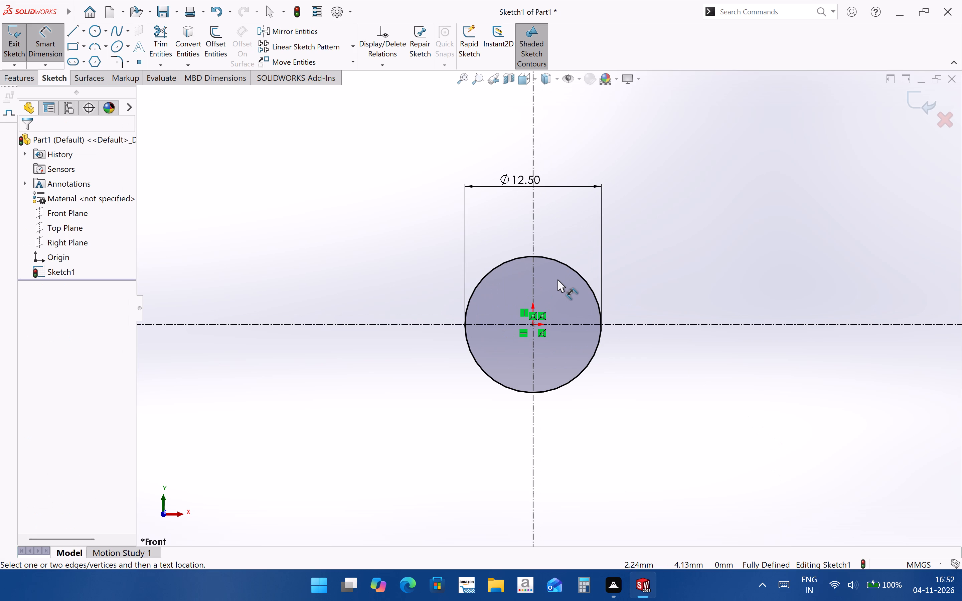
pyautogui.click(93, 30)
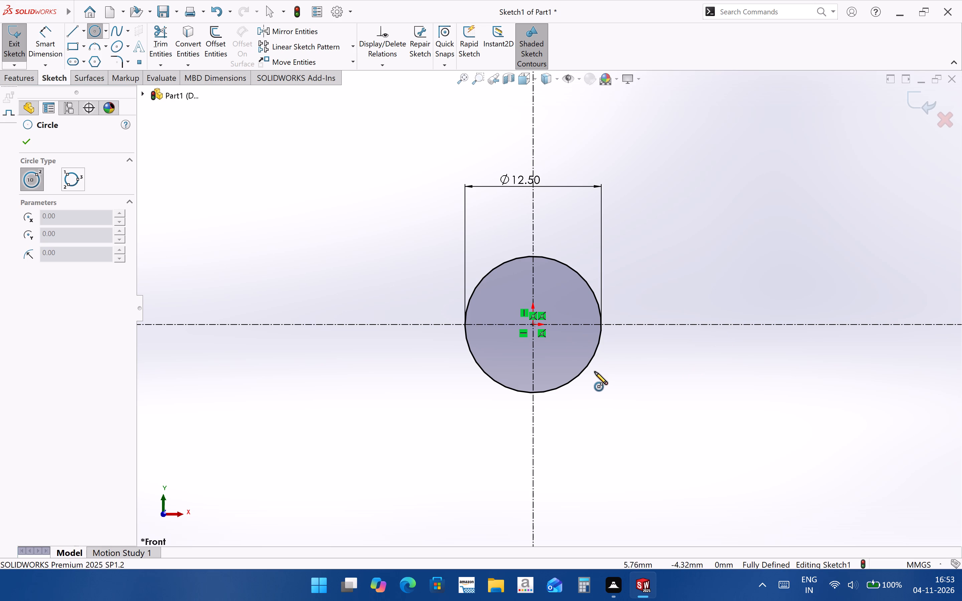
pyautogui.press('Escape')
pyautogui.click(67, 26)
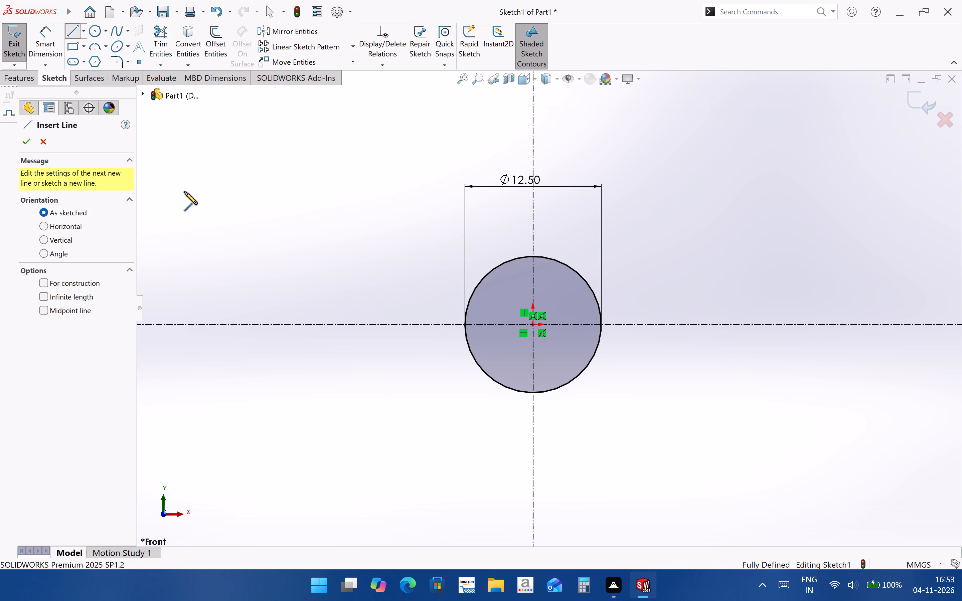
pyautogui.click(403, 413)
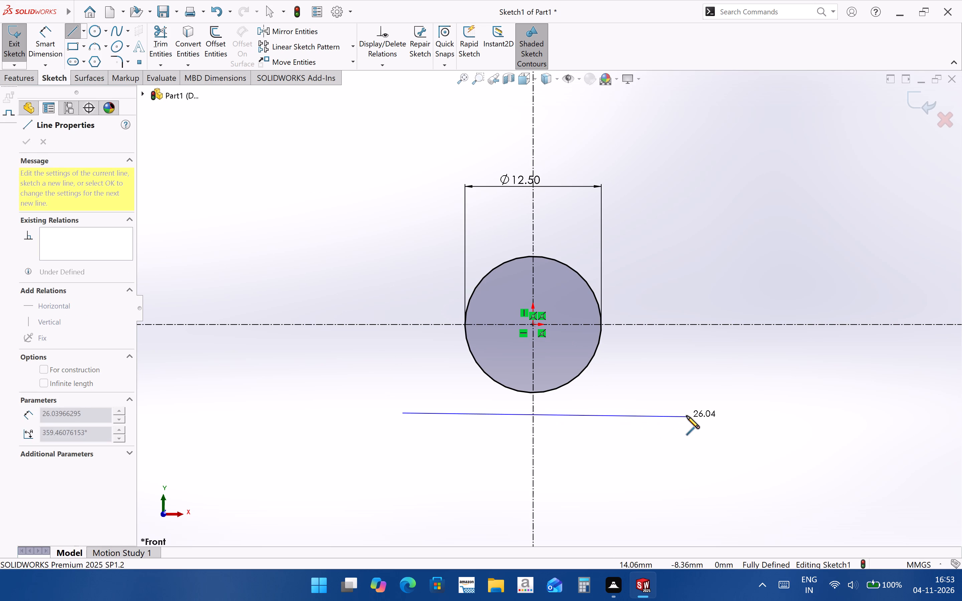
pyautogui.click(685, 412)
pyautogui.press('Escape')
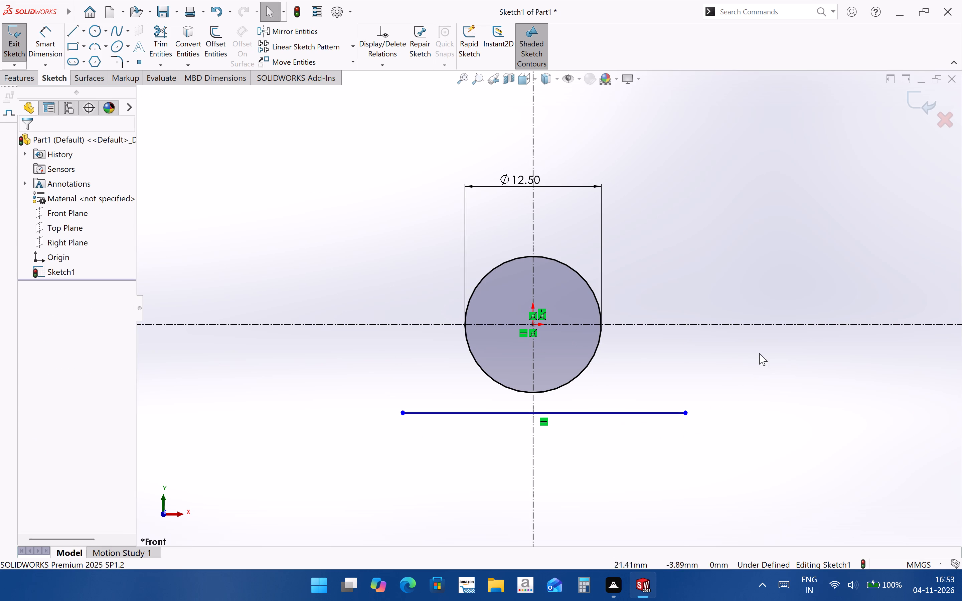
# Make the two endpoints of the line below the circle symmetric about the vertical centerline.
pyautogui.click(402, 412)
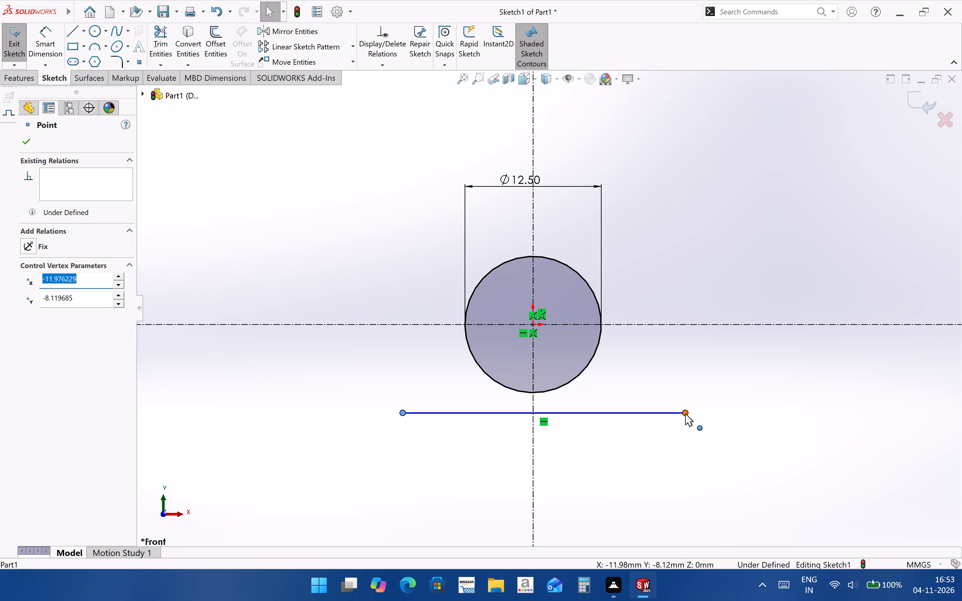
pyautogui.keyDown('ctrl'); pyautogui.click(685, 414); pyautogui.keyUp('ctrl')
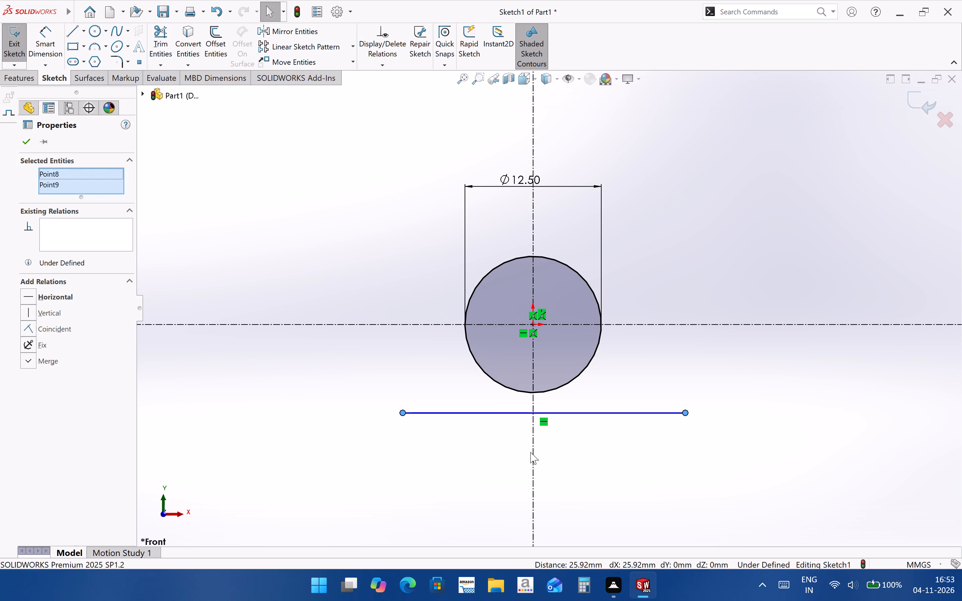
pyautogui.keyDown('ctrl'); pyautogui.click(532, 452); pyautogui.keyUp('ctrl')
pyautogui.click(45, 307)
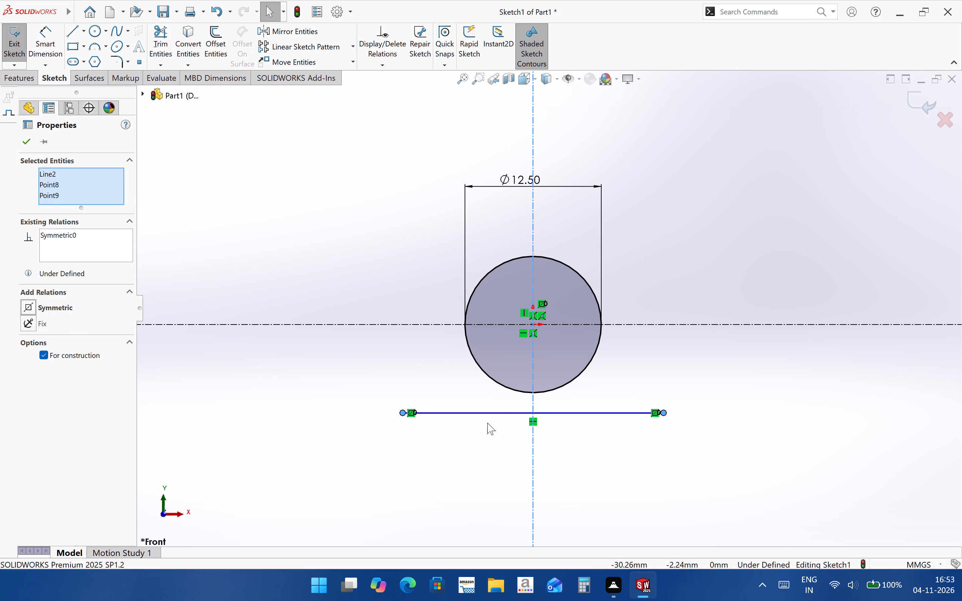
pyautogui.click(734, 481)
# Dimension the length of the horizontal line below the circle to 22 mm.
pyautogui.click(35, 51)
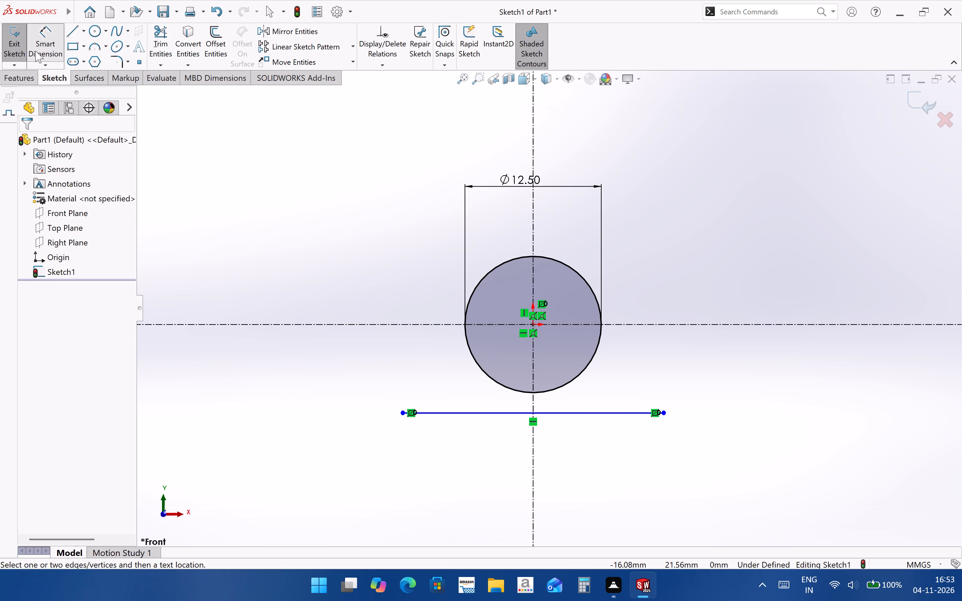
pyautogui.click(35, 49)
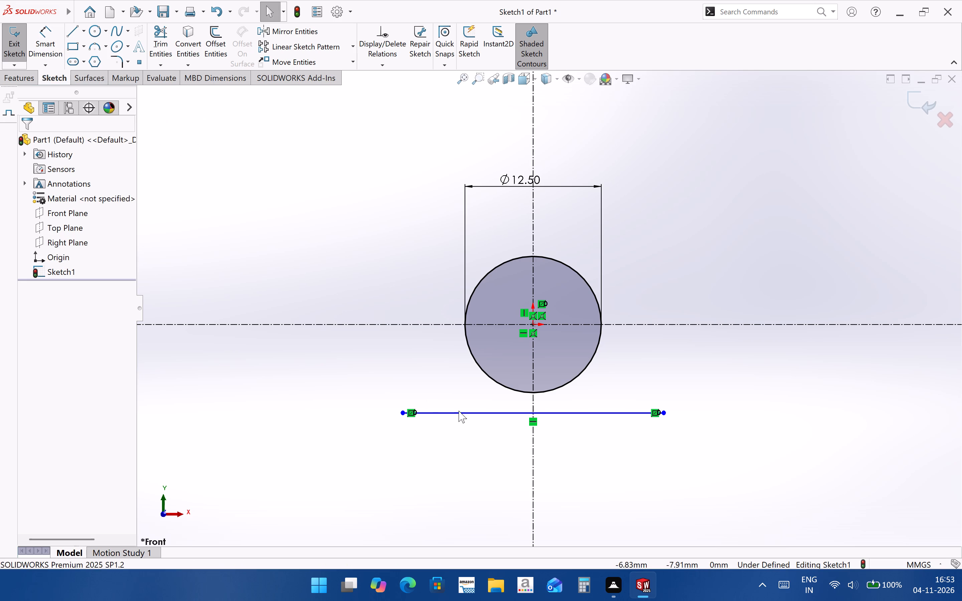
pyautogui.click(52, 35)
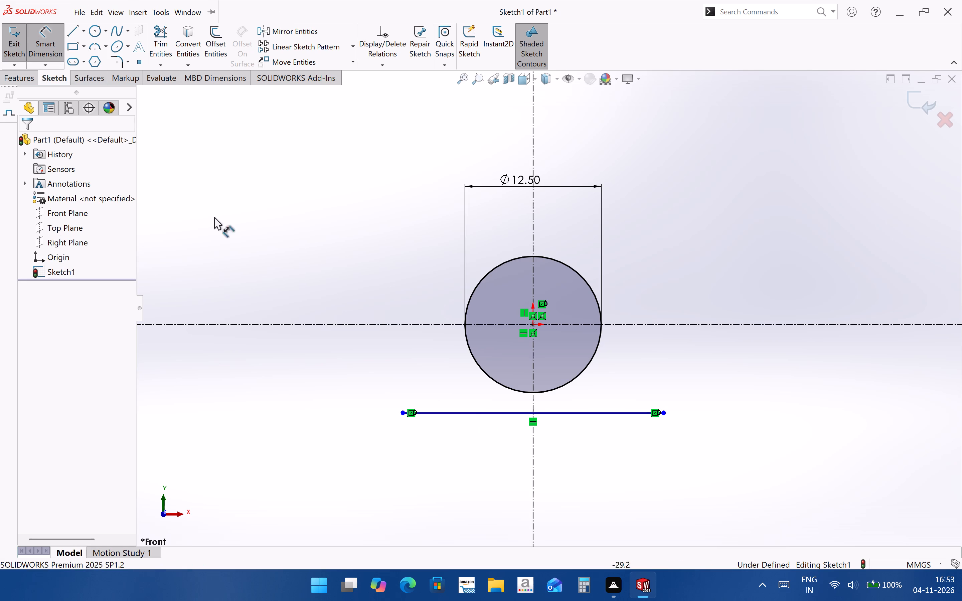
pyautogui.click(608, 415)
pyautogui.click(605, 440)
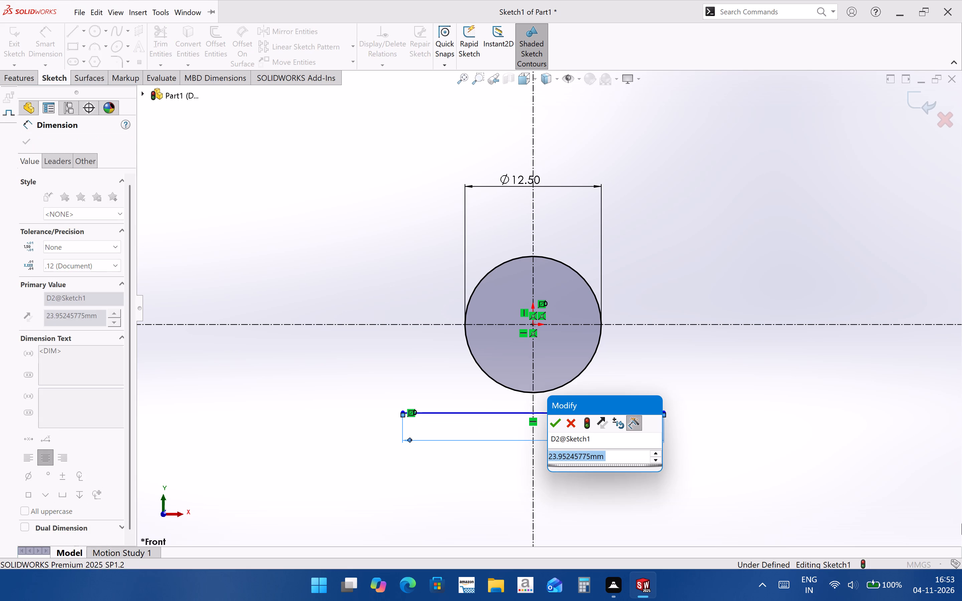
pyautogui.press('2')
pyautogui.press('2')
pyautogui.press('Return')
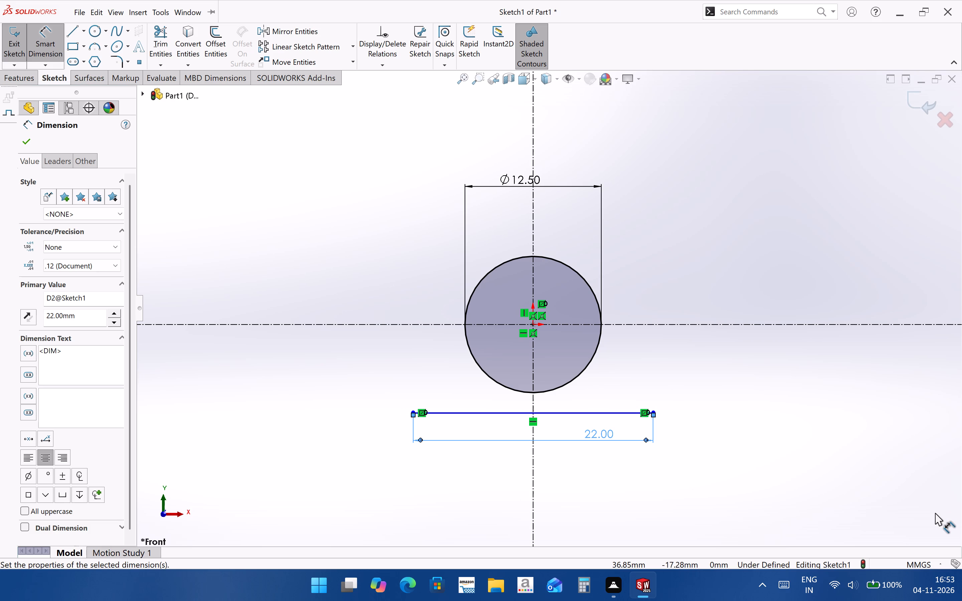
pyautogui.click(583, 327)
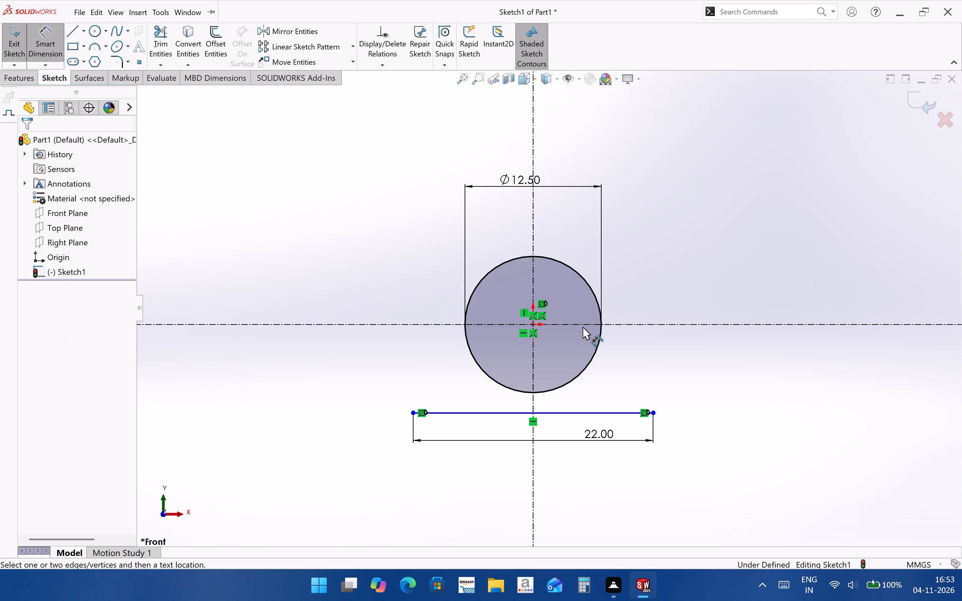
# Dimension the distance between the horizontal centerline and the line below the circle to 7.5 mm.
pyautogui.click(583, 326)
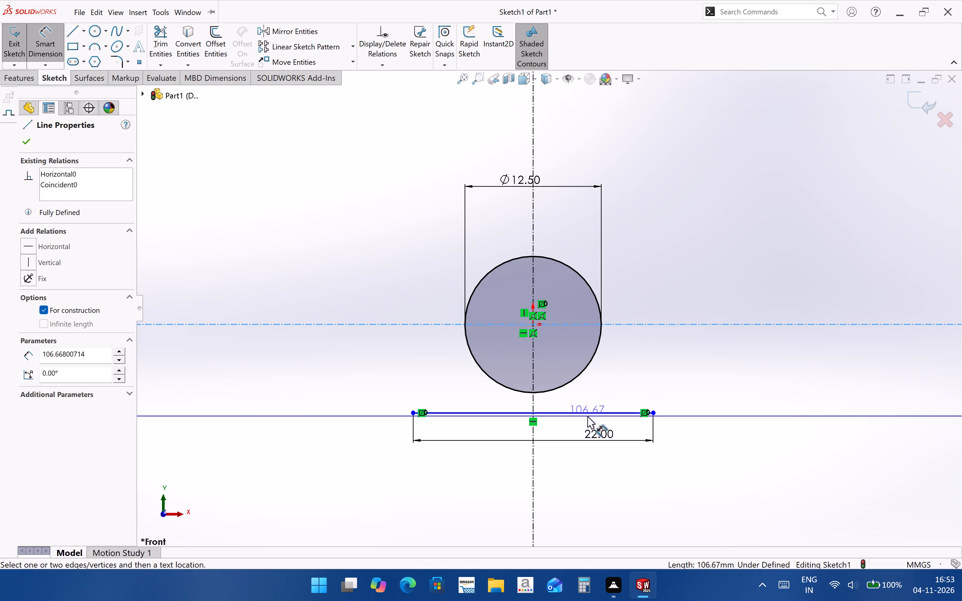
pyautogui.click(586, 415)
pyautogui.click(633, 381)
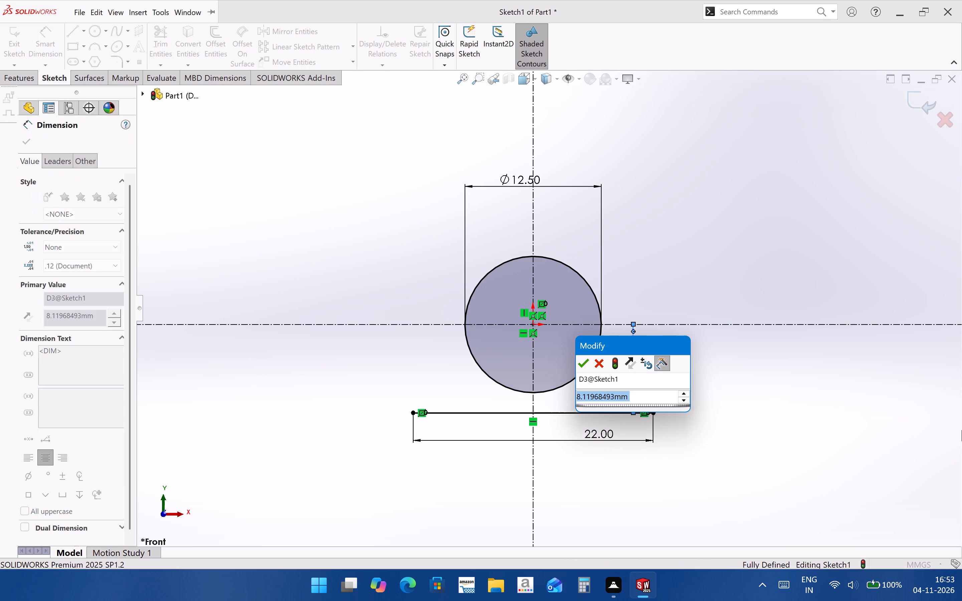
pyautogui.press('7')
pyautogui.write('.5')
pyautogui.press('Return')
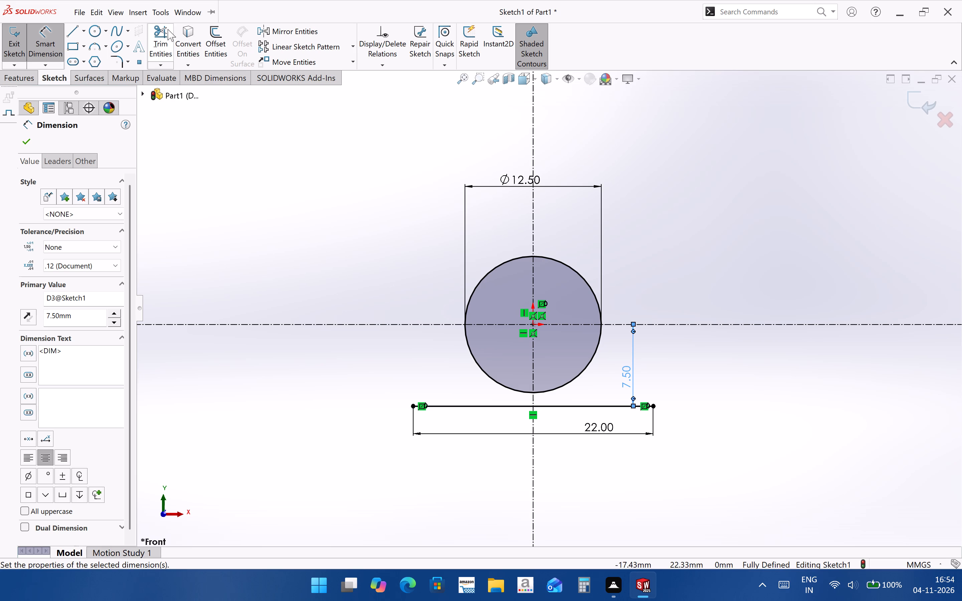
# Sketch a vertical line about 2 mm long upward from the left endpoint of the 22 mm base line.
pyautogui.click(75, 31)
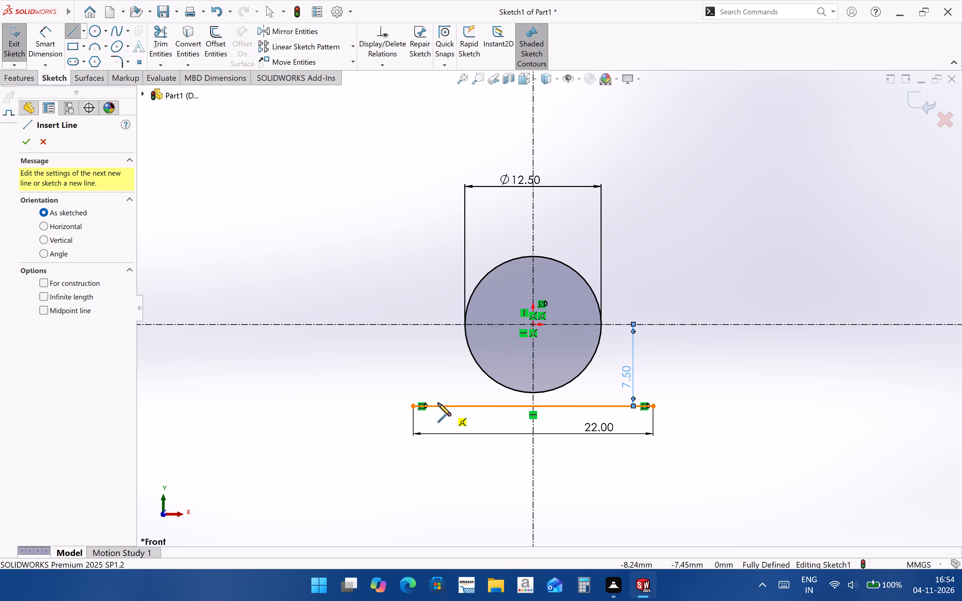
pyautogui.click(414, 406)
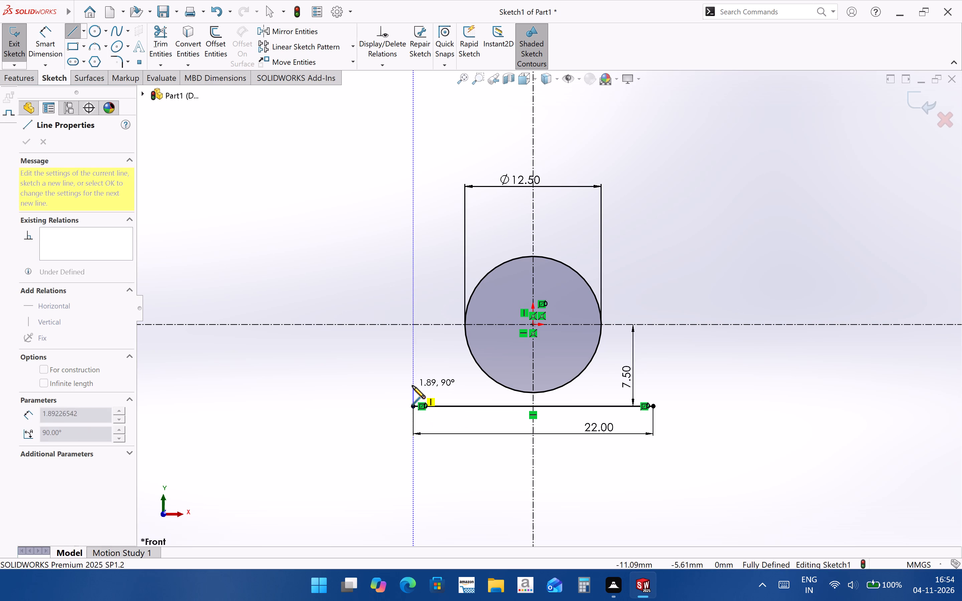
pyautogui.click(413, 384)
pyautogui.press('Escape')
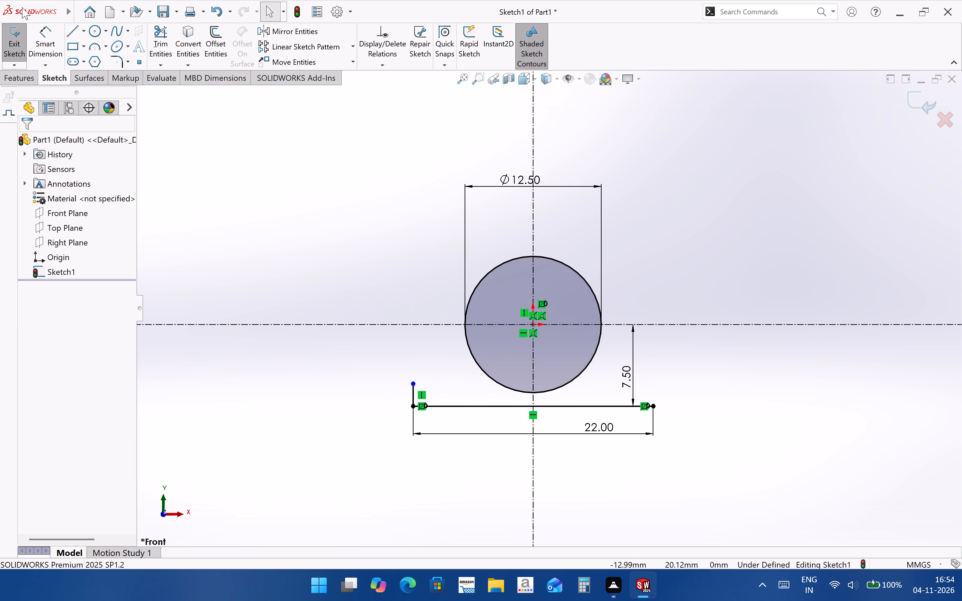
# Dimension the length of the short vertical line at the base line's left end to 3 mm.
pyautogui.click(29, 38)
pyautogui.click(414, 398)
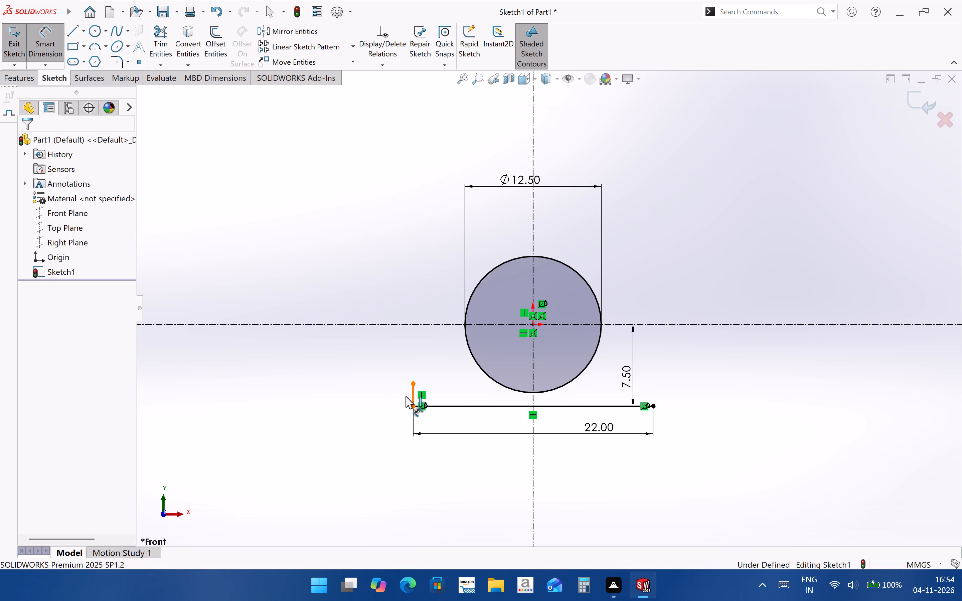
pyautogui.click(401, 396)
pyautogui.press('3')
pyautogui.press('Return')
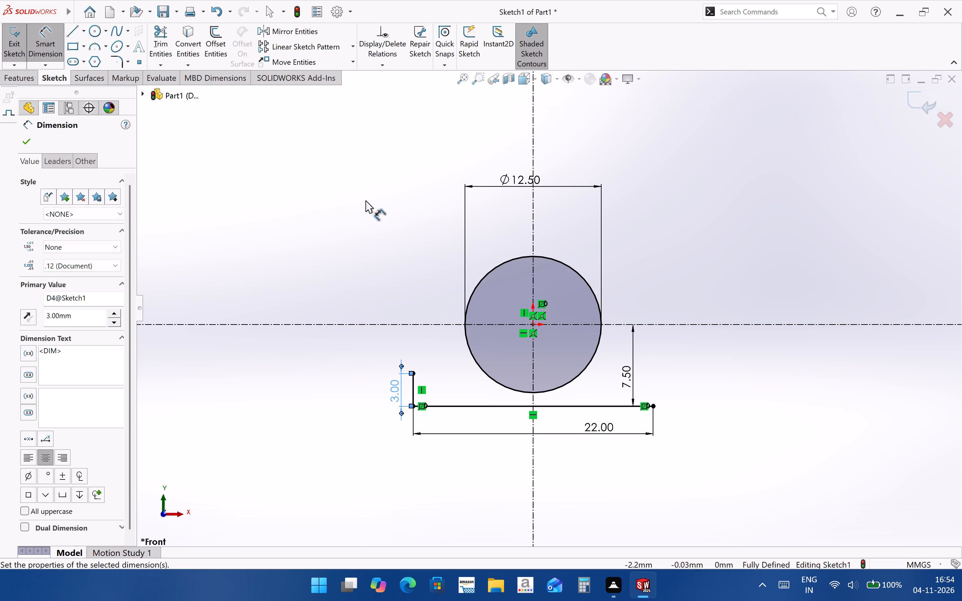
# Mirror the 3 mm vertical line about the vertical centerline, keeping the original as a copy.
pyautogui.click(264, 27)
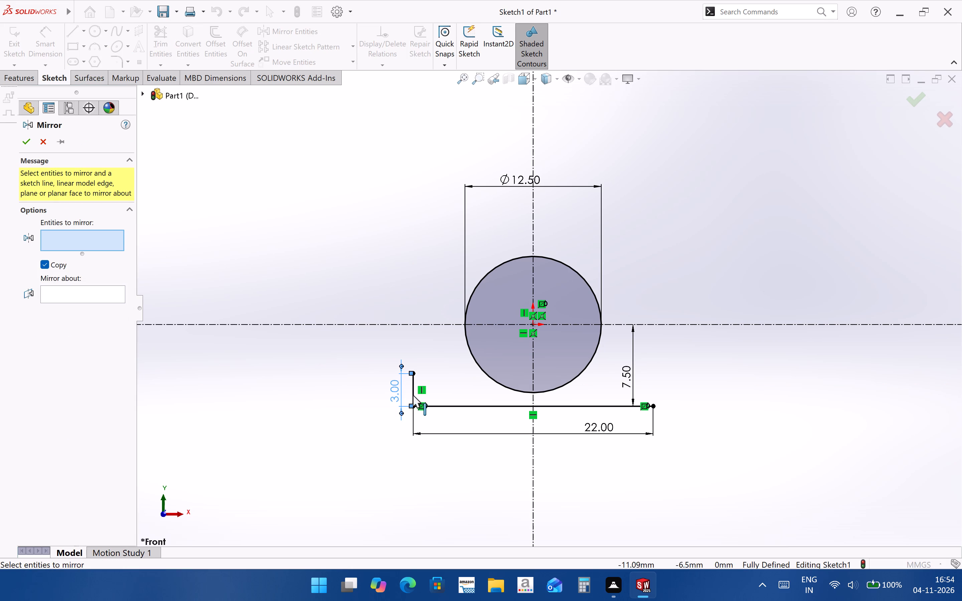
pyautogui.click(413, 395)
pyautogui.click(47, 287)
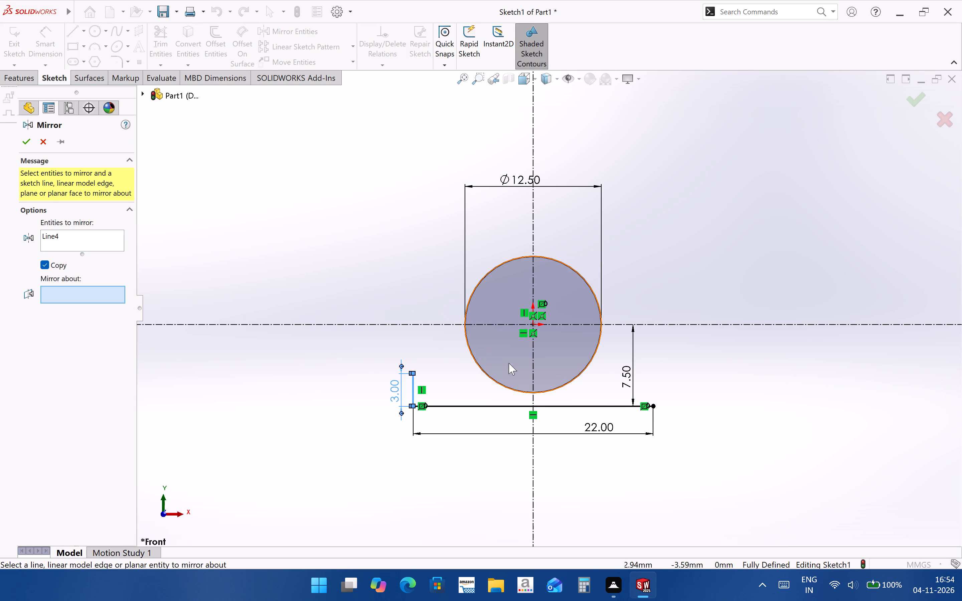
pyautogui.click(534, 363)
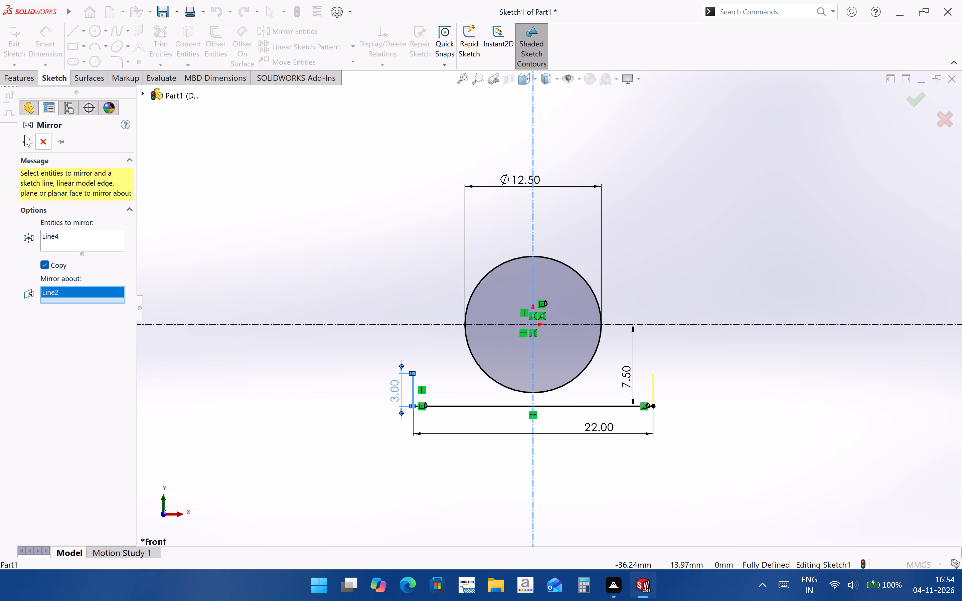
pyautogui.click(24, 135)
pyautogui.click(302, 212)
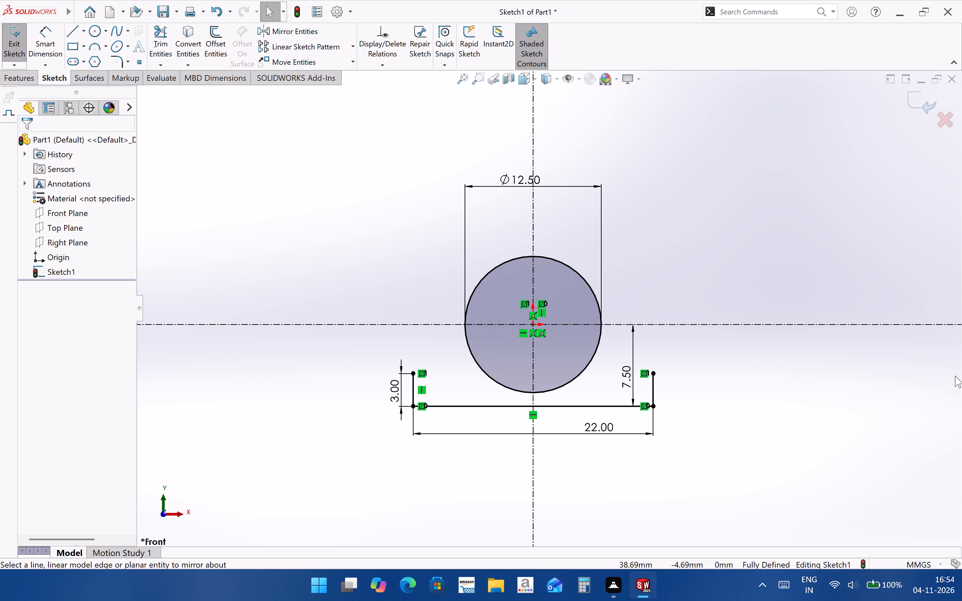
# Place a sketch point on the vertical centerline above the circle, about 9.7 mm above the origin.
pyautogui.click(134, 56)
pyautogui.click(532, 218)
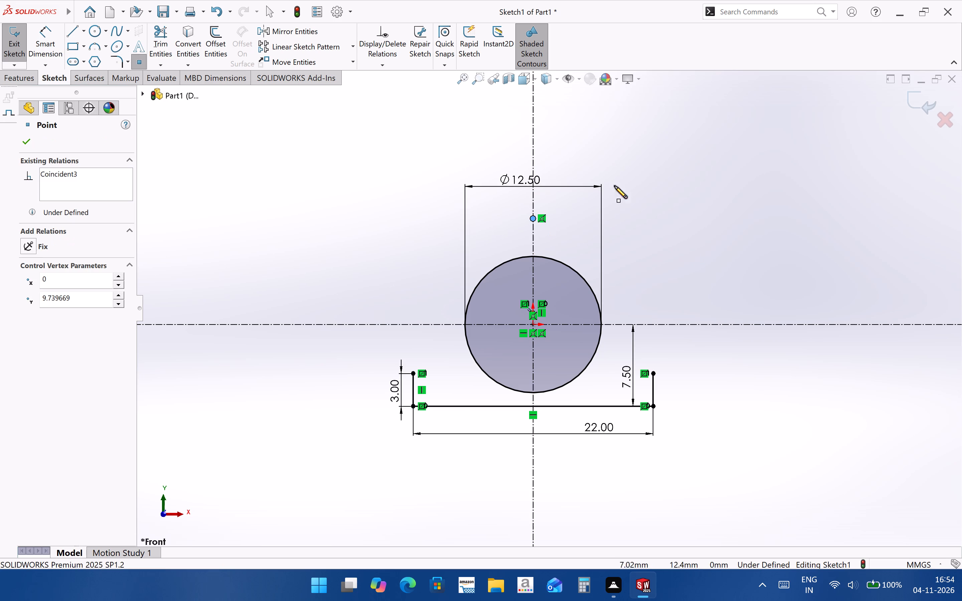
# Dimension the distance between the point above the circle and the 22 mm base line to 17 mm.
pyautogui.click(45, 41)
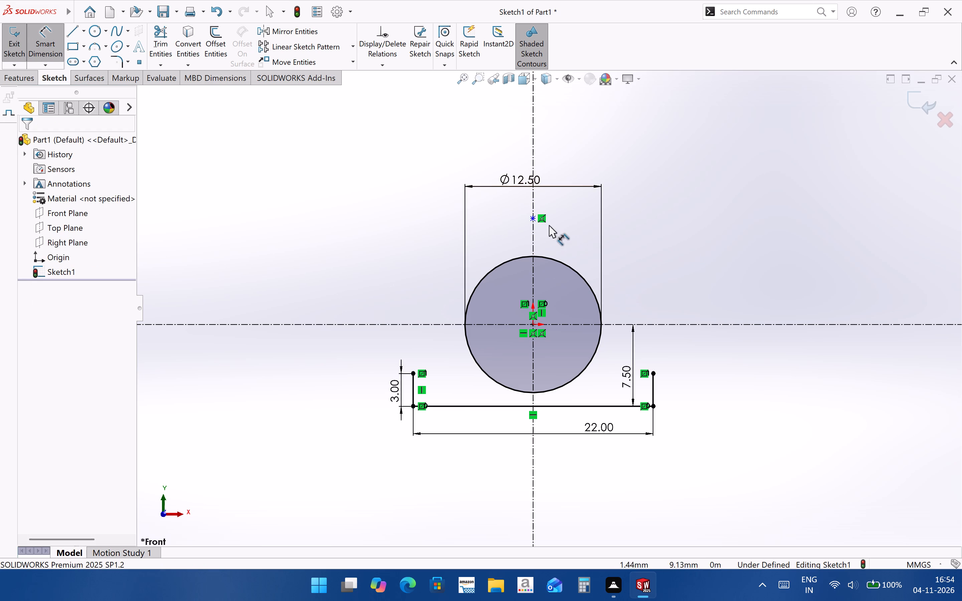
pyautogui.click(533, 219)
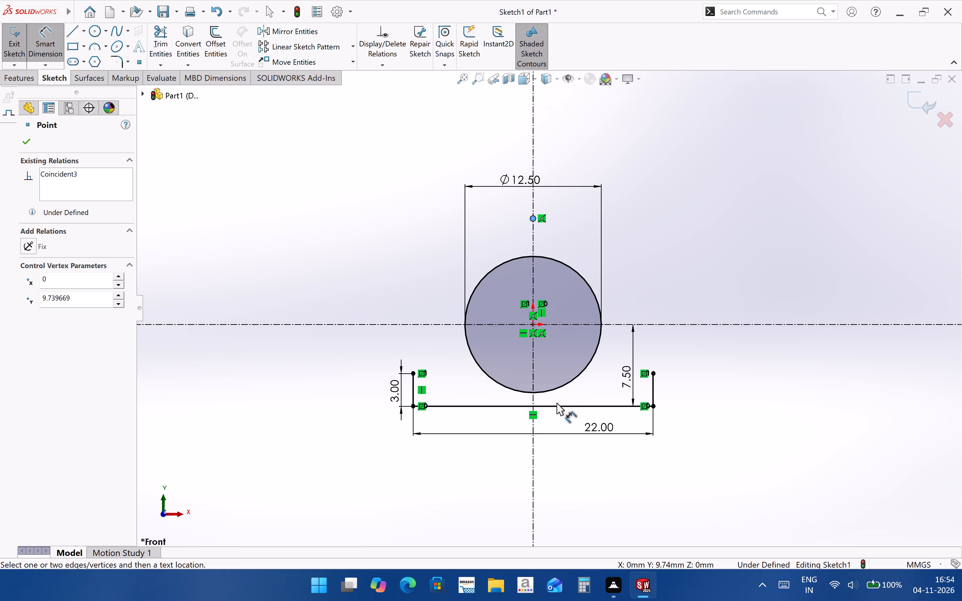
pyautogui.click(556, 405)
pyautogui.click(329, 302)
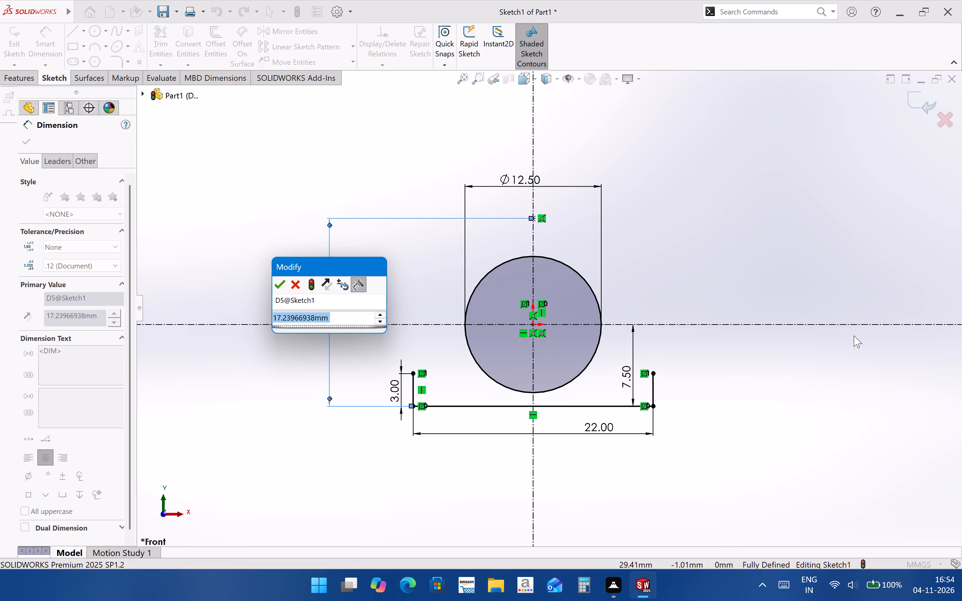
pyautogui.write('17')
pyautogui.press('Return')
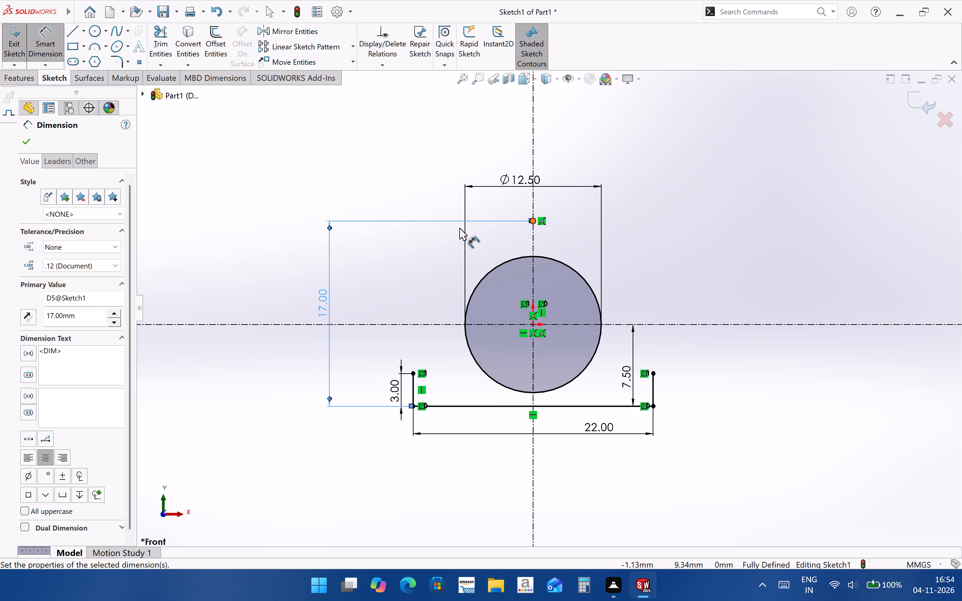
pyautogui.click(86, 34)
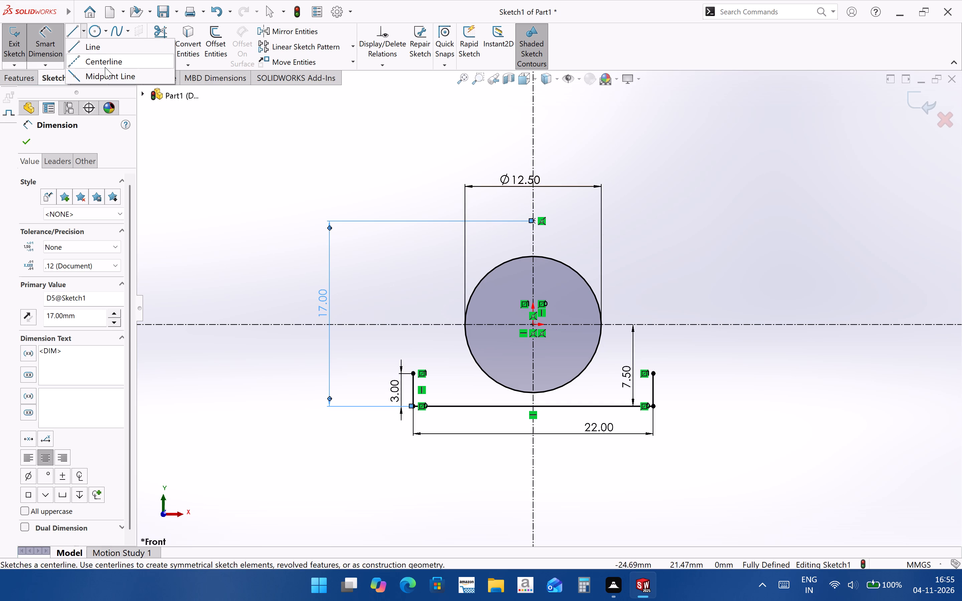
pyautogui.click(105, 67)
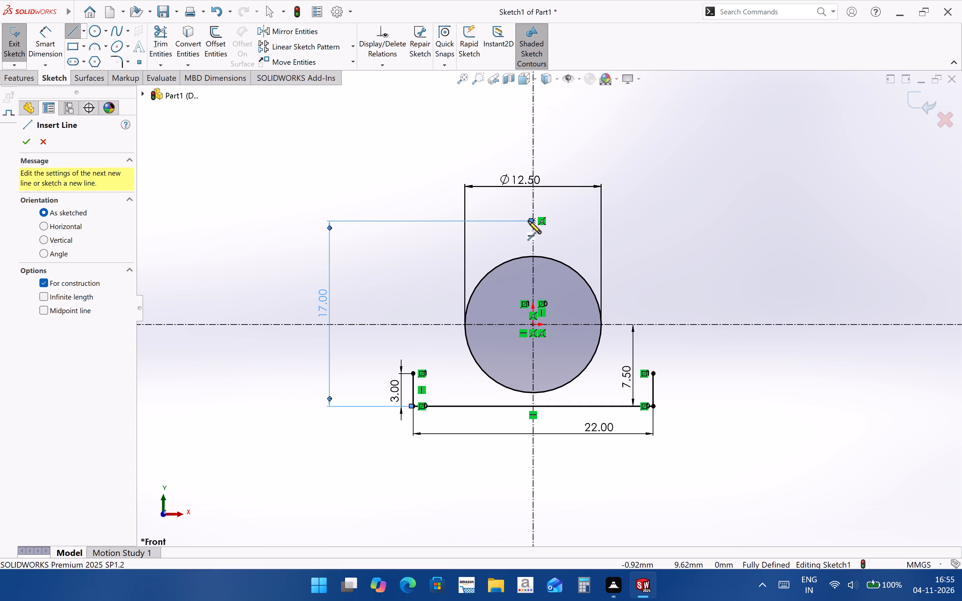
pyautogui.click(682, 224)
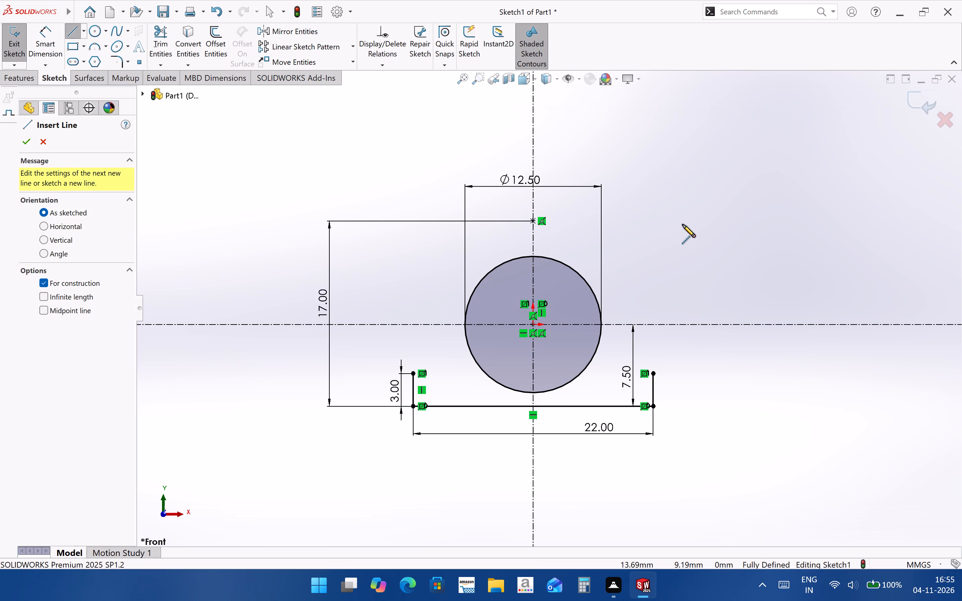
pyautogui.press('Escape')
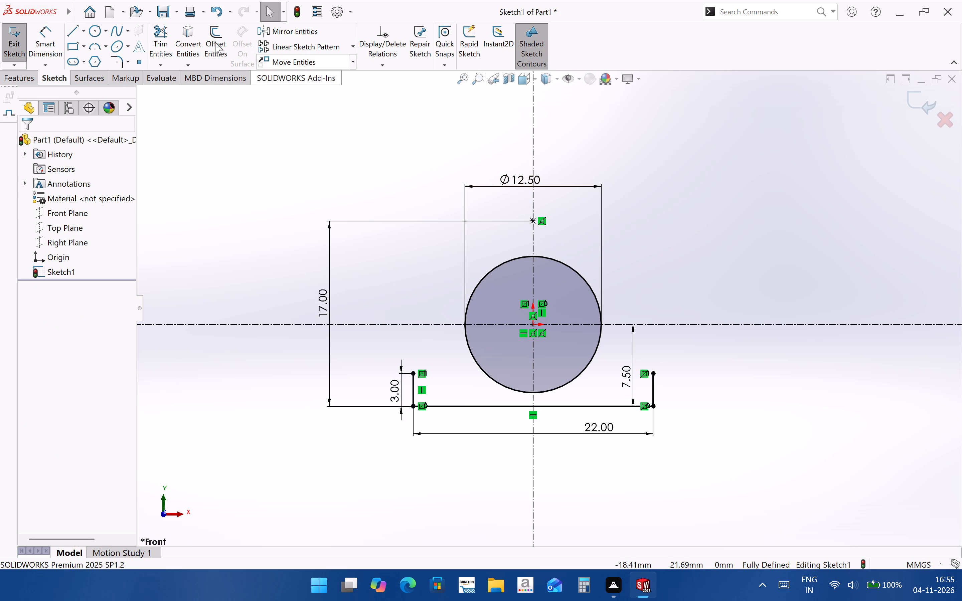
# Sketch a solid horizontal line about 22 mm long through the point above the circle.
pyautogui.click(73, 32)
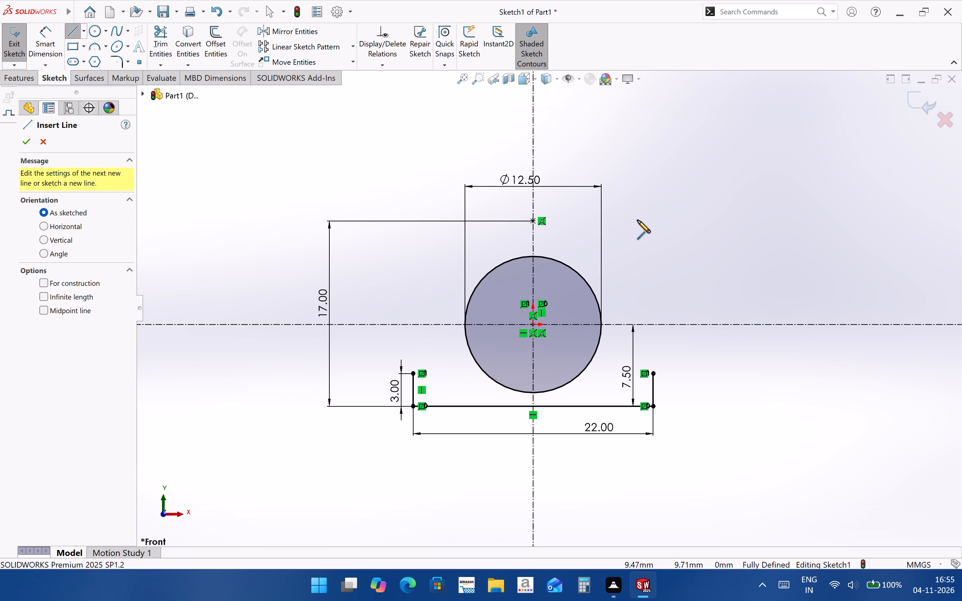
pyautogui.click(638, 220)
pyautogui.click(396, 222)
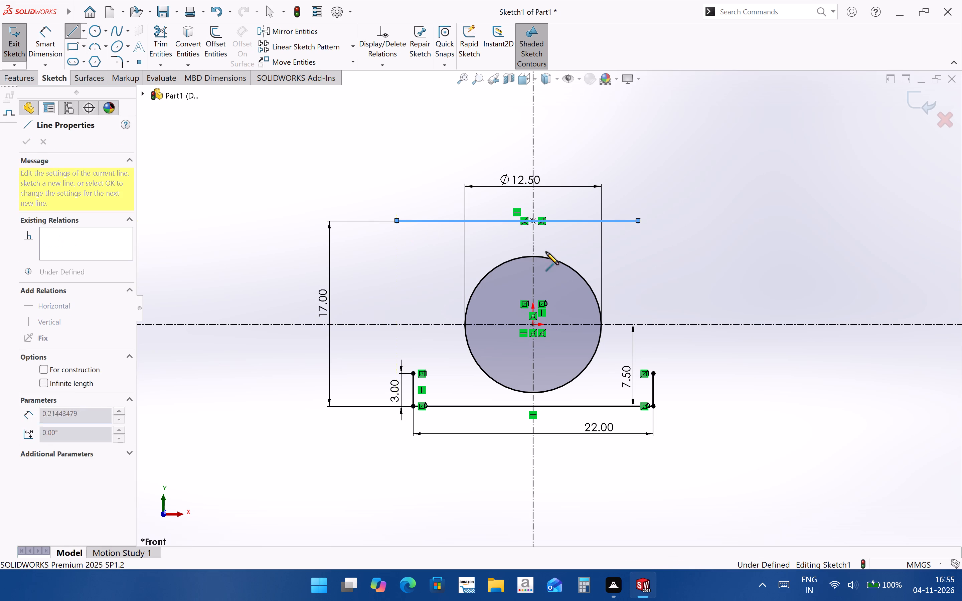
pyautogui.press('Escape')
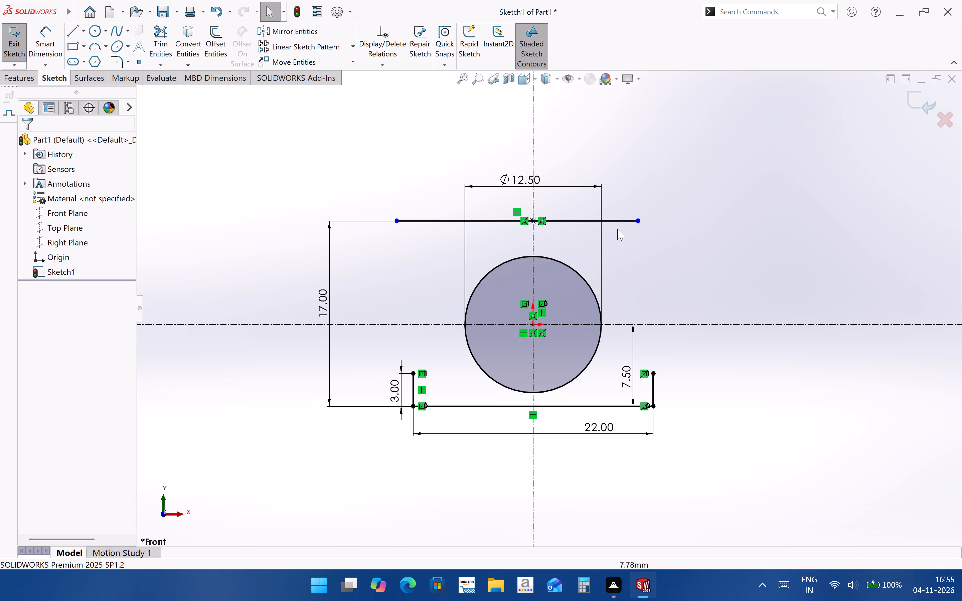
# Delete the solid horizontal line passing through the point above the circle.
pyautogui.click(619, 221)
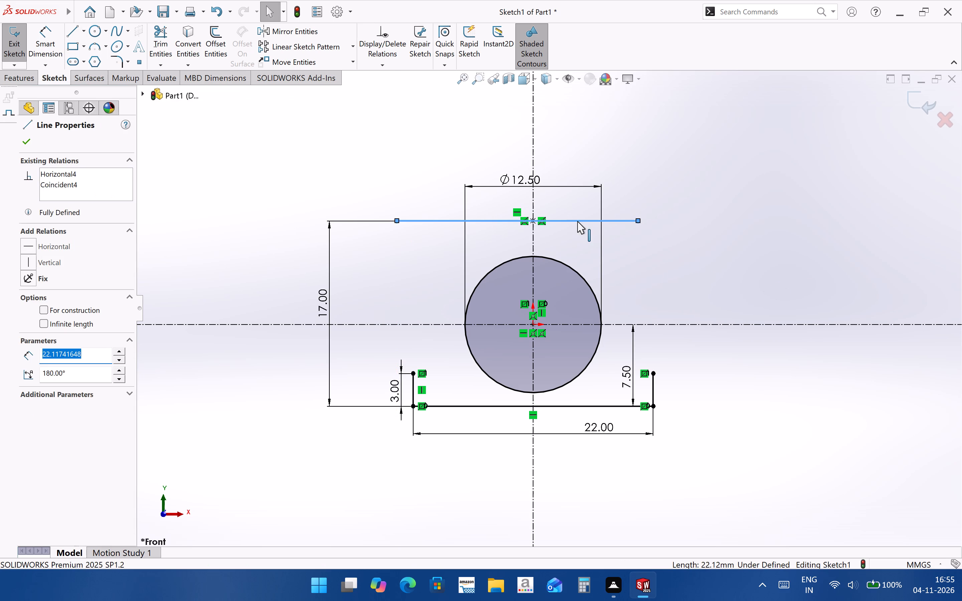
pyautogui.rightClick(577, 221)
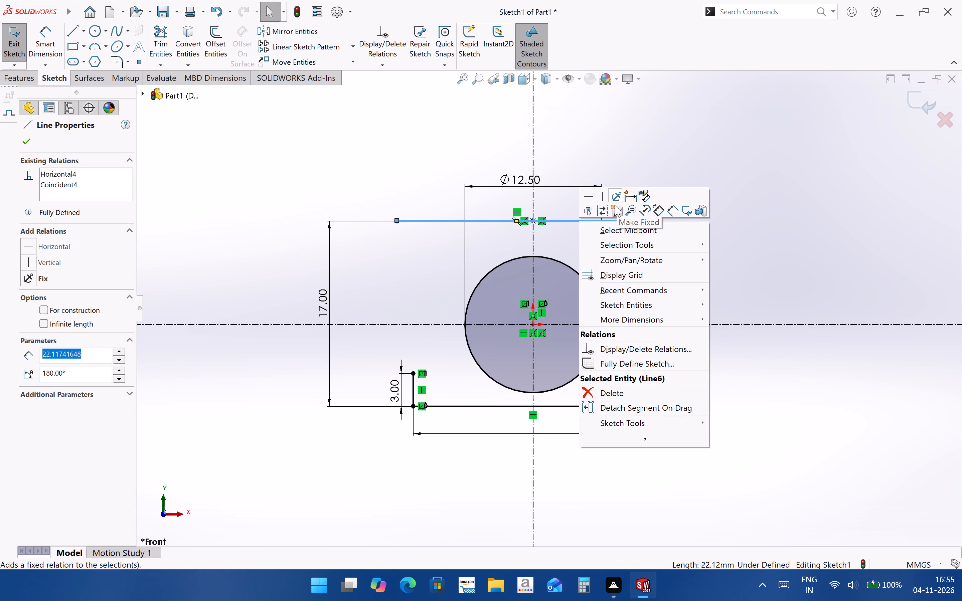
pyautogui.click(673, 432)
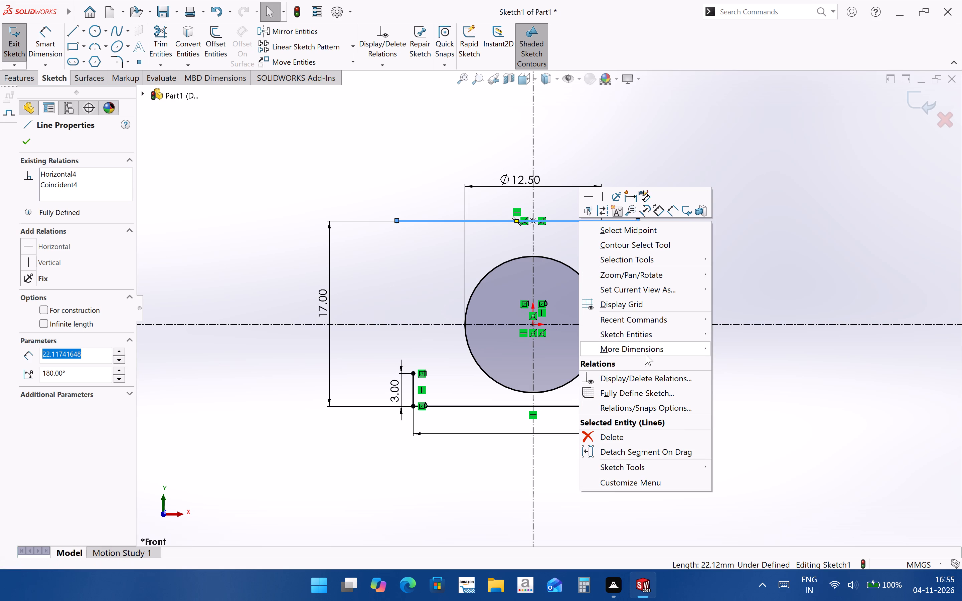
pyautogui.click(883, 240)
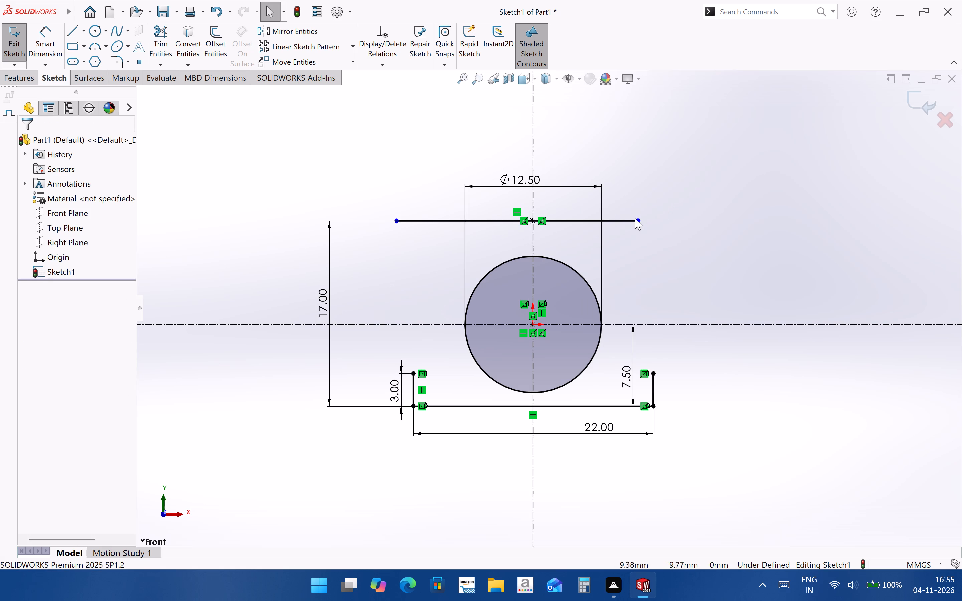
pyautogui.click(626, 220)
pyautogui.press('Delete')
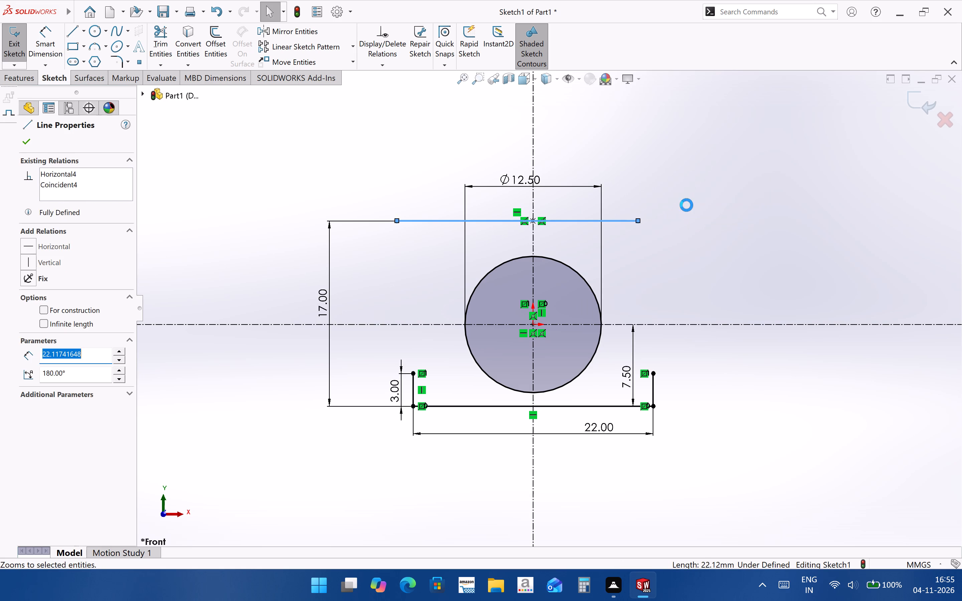
# Sketch a horizontal construction centerline about 21 mm long through the point above the circle.
pyautogui.click(85, 24)
pyautogui.click(89, 61)
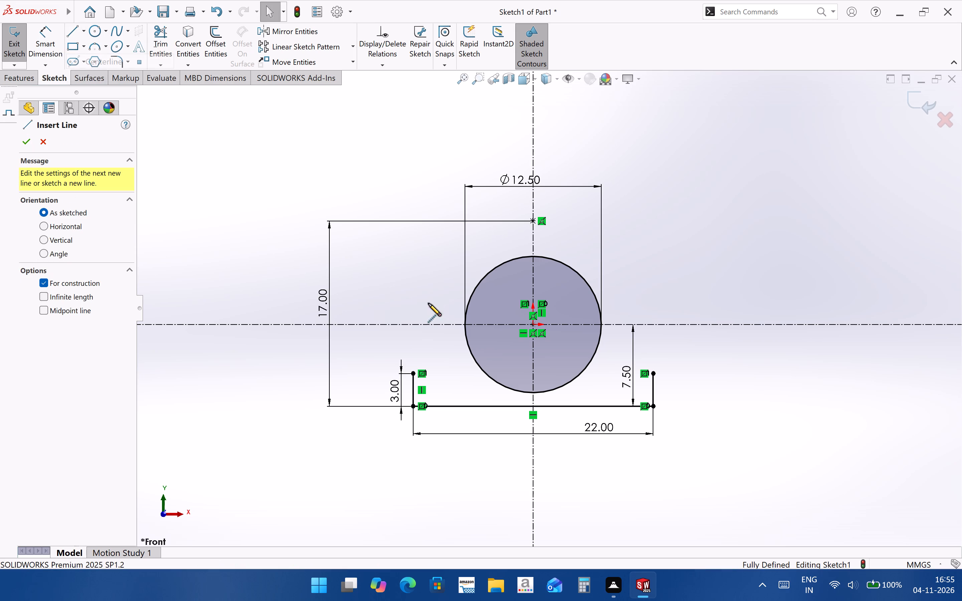
pyautogui.click(638, 222)
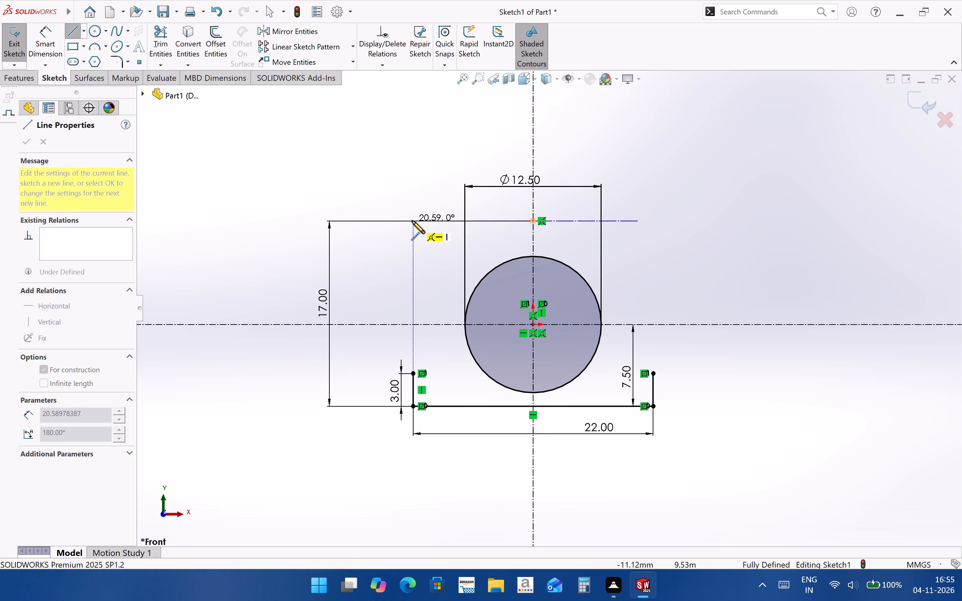
pyautogui.click(411, 221)
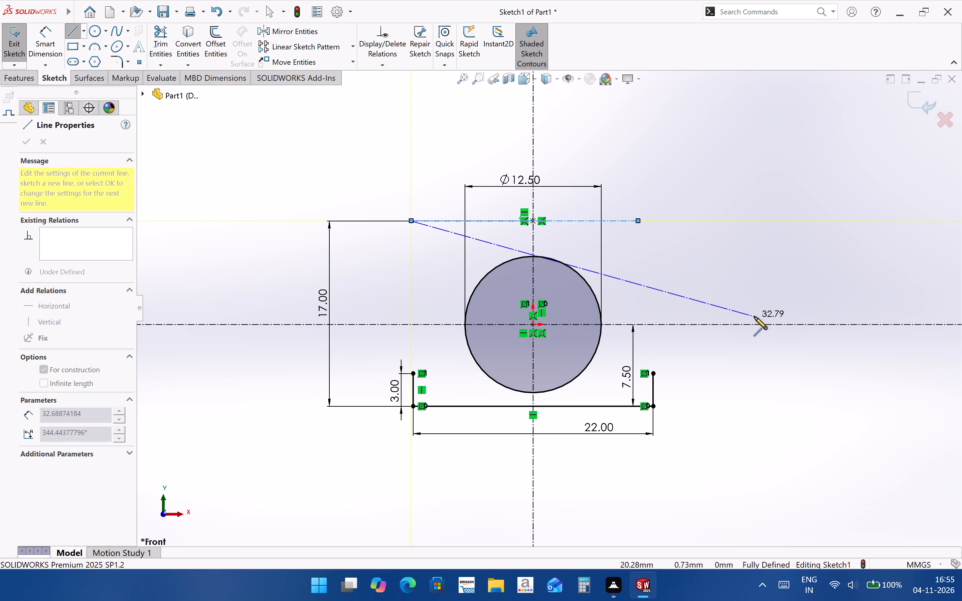
pyautogui.press('Escape')
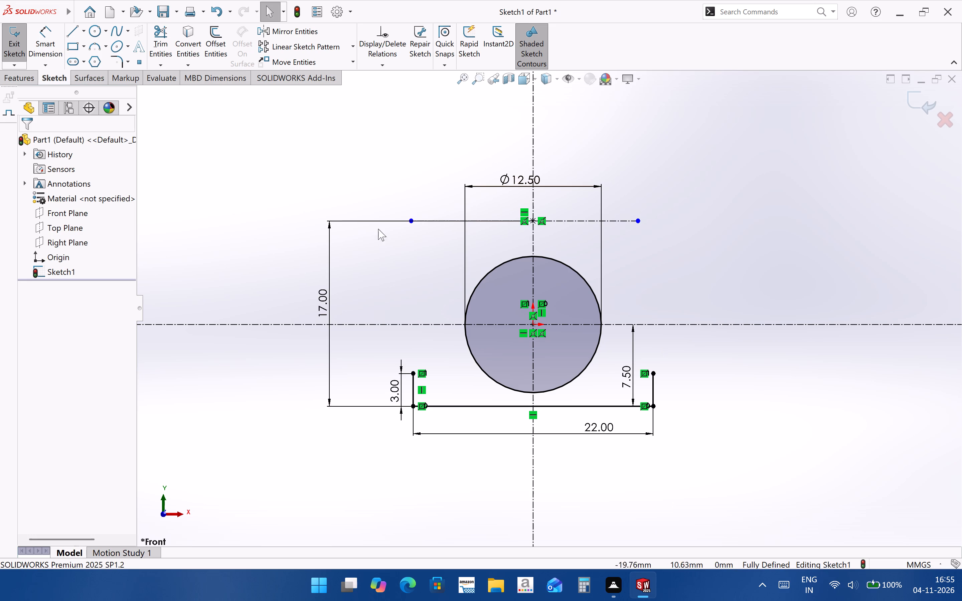
# Make the two endpoints of the horizontal centerline above the circle symmetric about the vertical centerline.
pyautogui.click(412, 222)
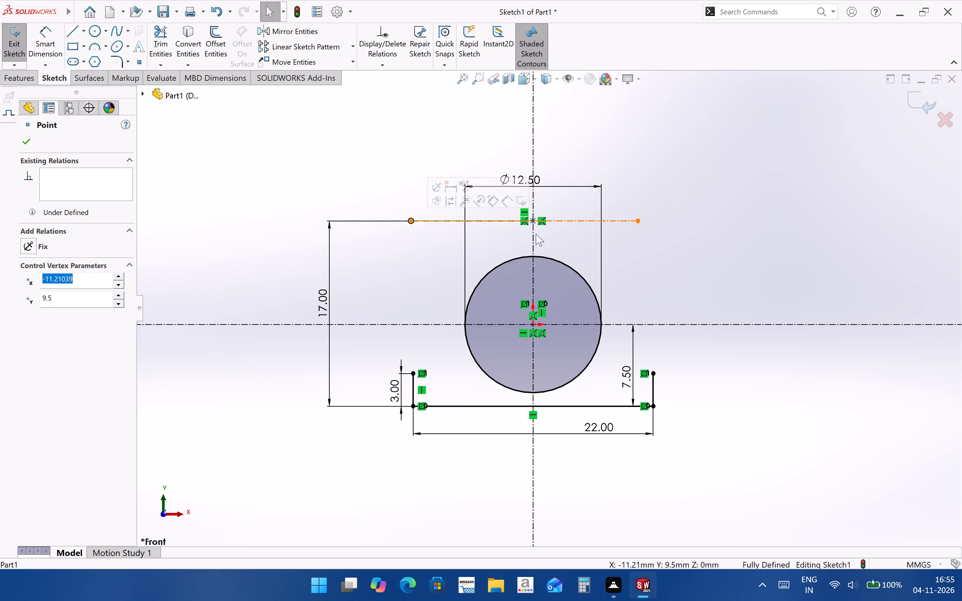
pyautogui.keyDown('ctrl'); pyautogui.click(638, 220); pyautogui.keyUp('ctrl')
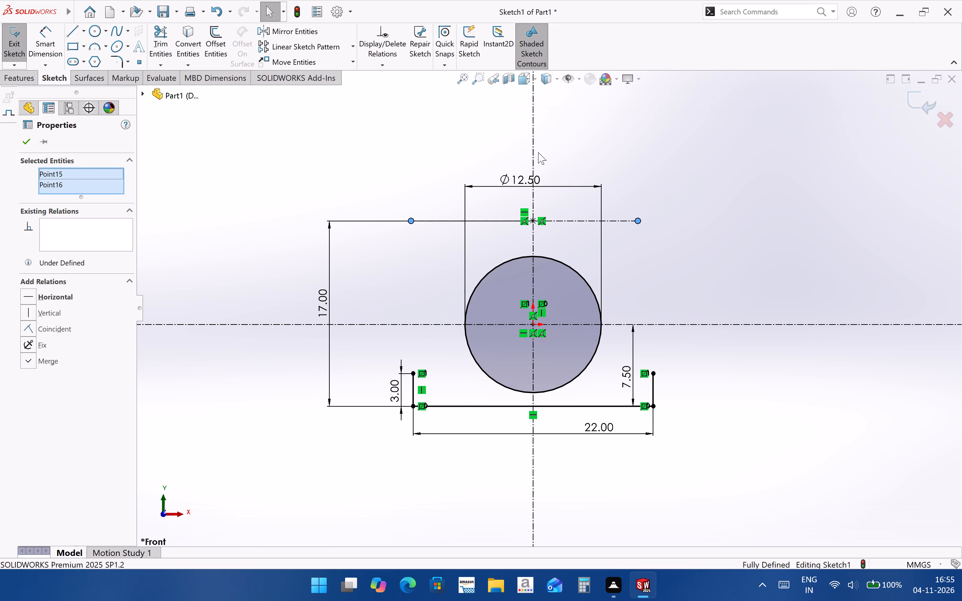
pyautogui.keyDown('ctrl'); pyautogui.click(532, 150); pyautogui.keyUp('ctrl')
pyautogui.click(72, 312)
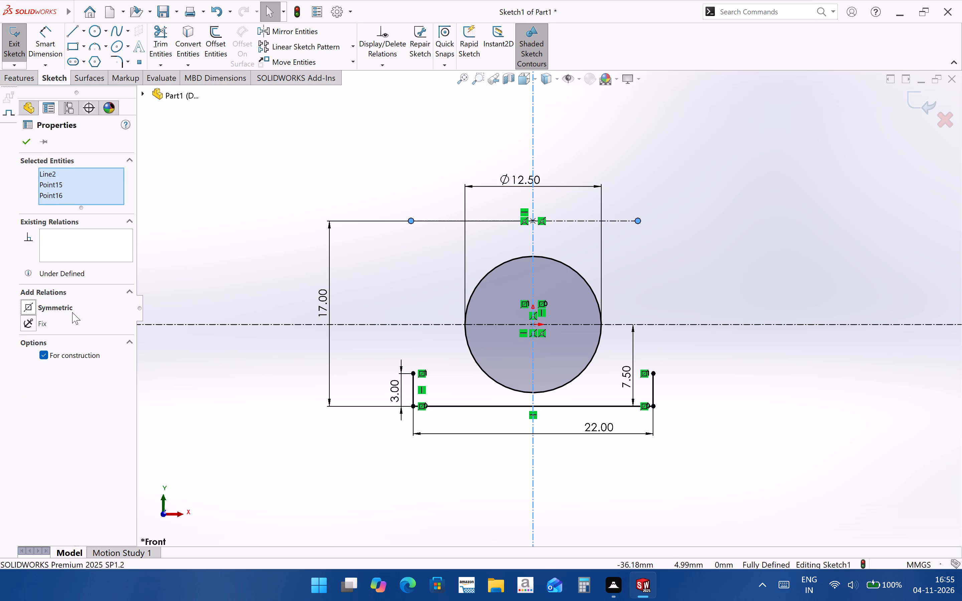
pyautogui.click(742, 269)
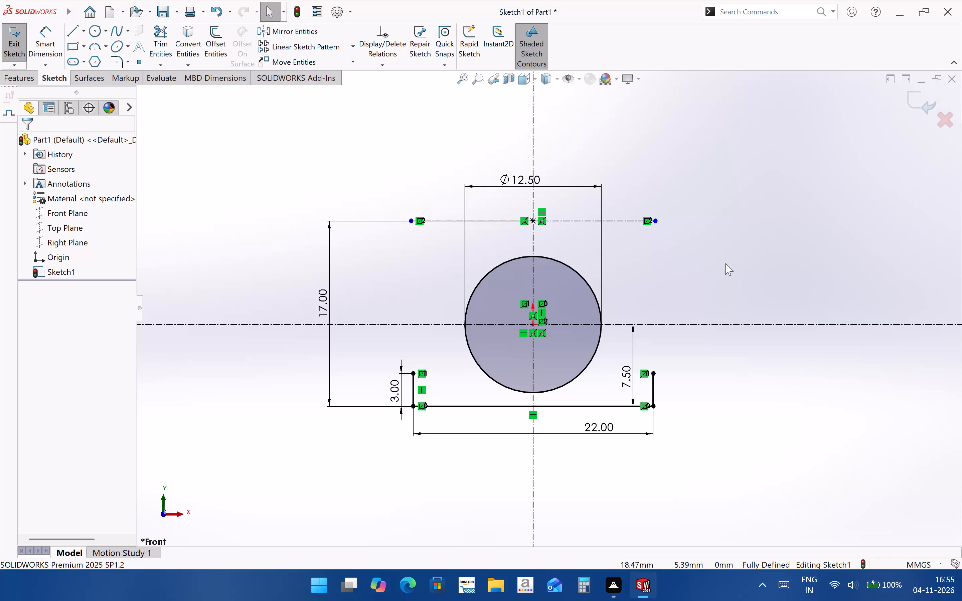
# Sketch a solid line about 11.1 mm long sloping down and left from the point above the circle.
pyautogui.click(73, 33)
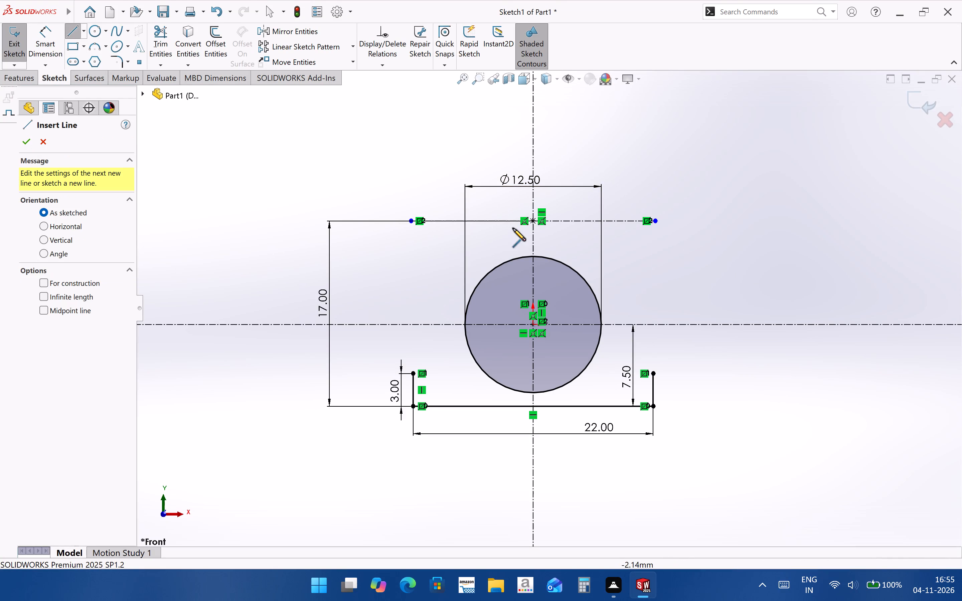
pyautogui.click(534, 221)
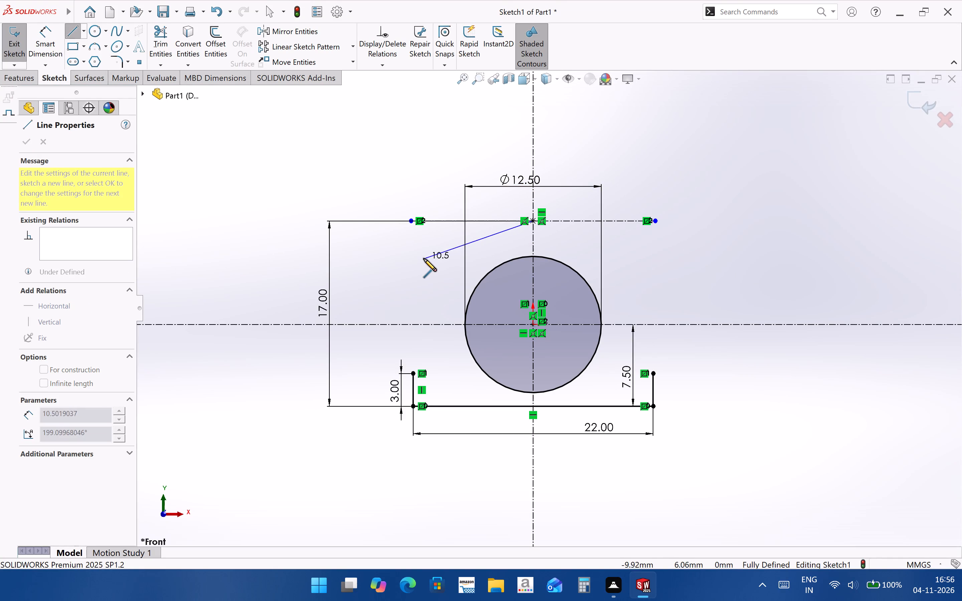
pyautogui.click(419, 260)
pyautogui.press('Escape')
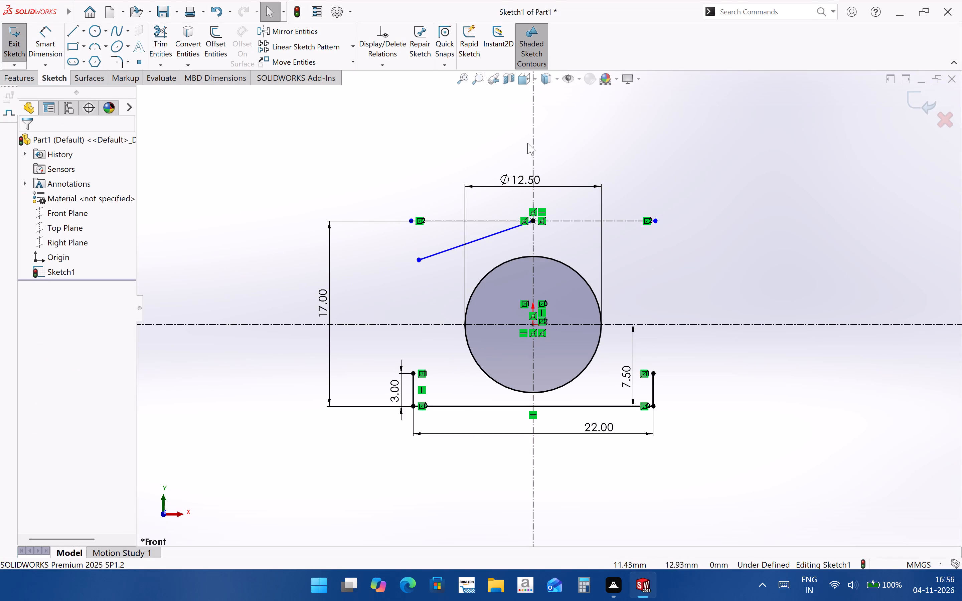
# Dimension the sloping line's length as 12.7 mm.
pyautogui.click(59, 45)
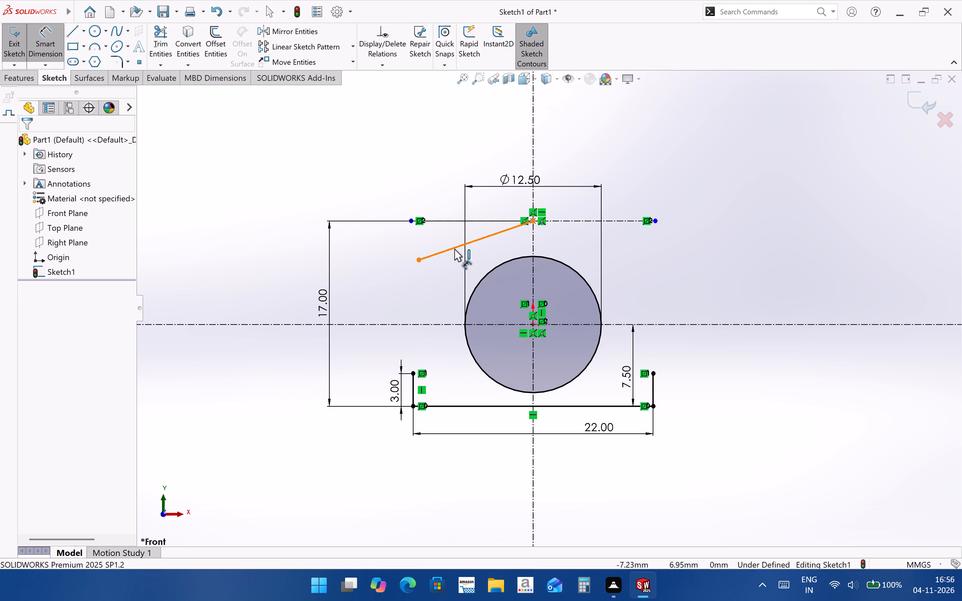
pyautogui.click(454, 249)
pyautogui.click(403, 197)
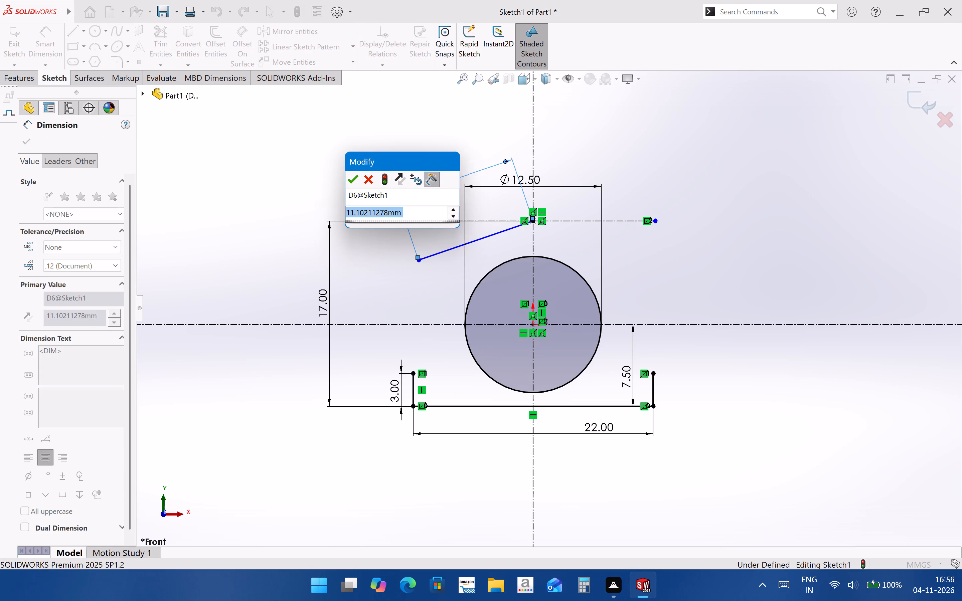
pyautogui.write('12.7')
pyautogui.press('Return')
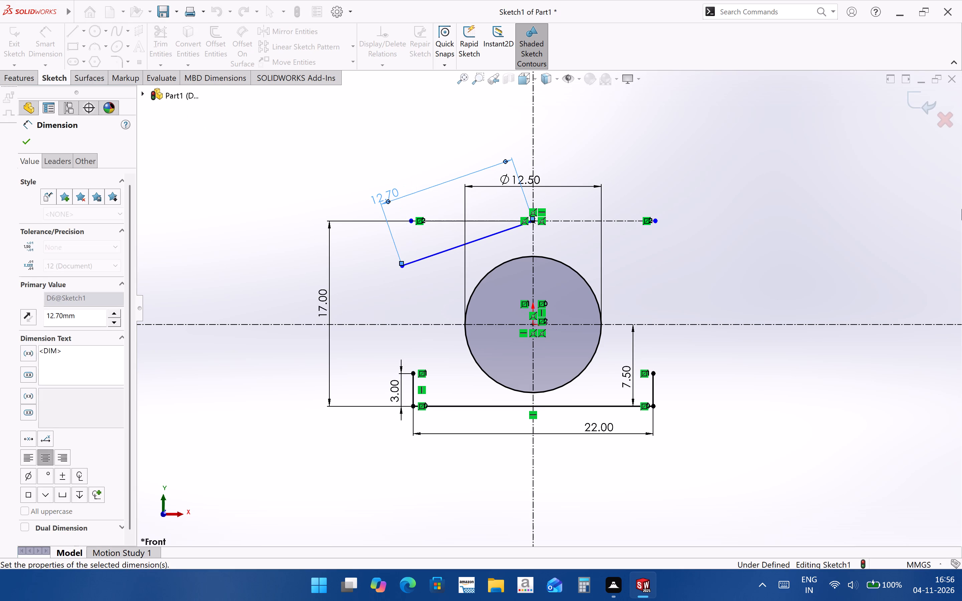
pyautogui.click(835, 241)
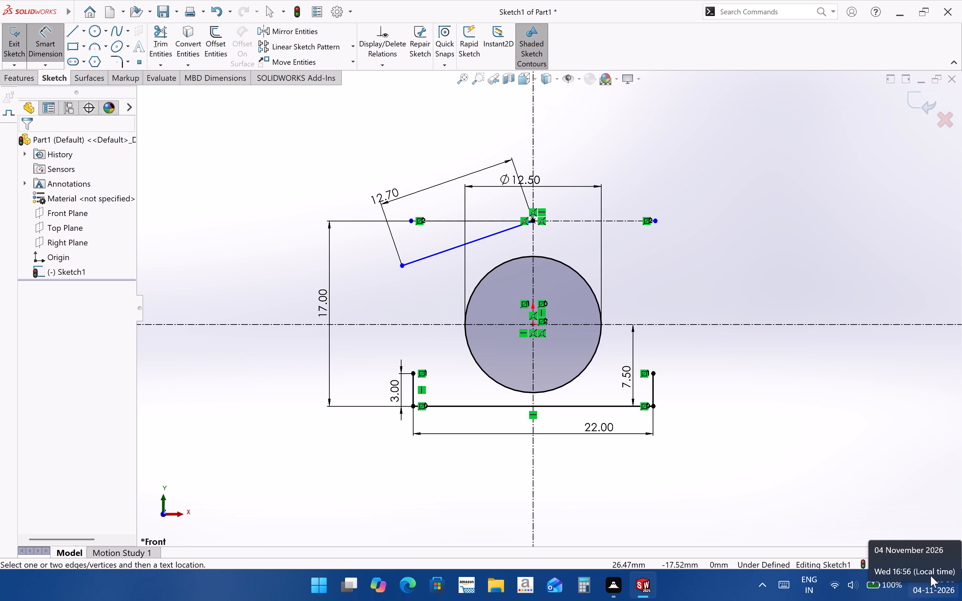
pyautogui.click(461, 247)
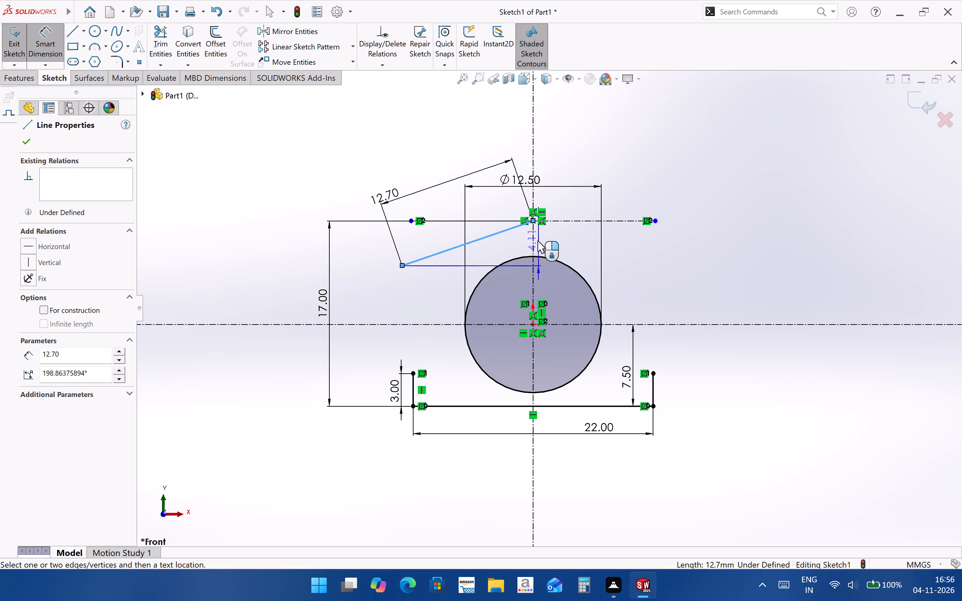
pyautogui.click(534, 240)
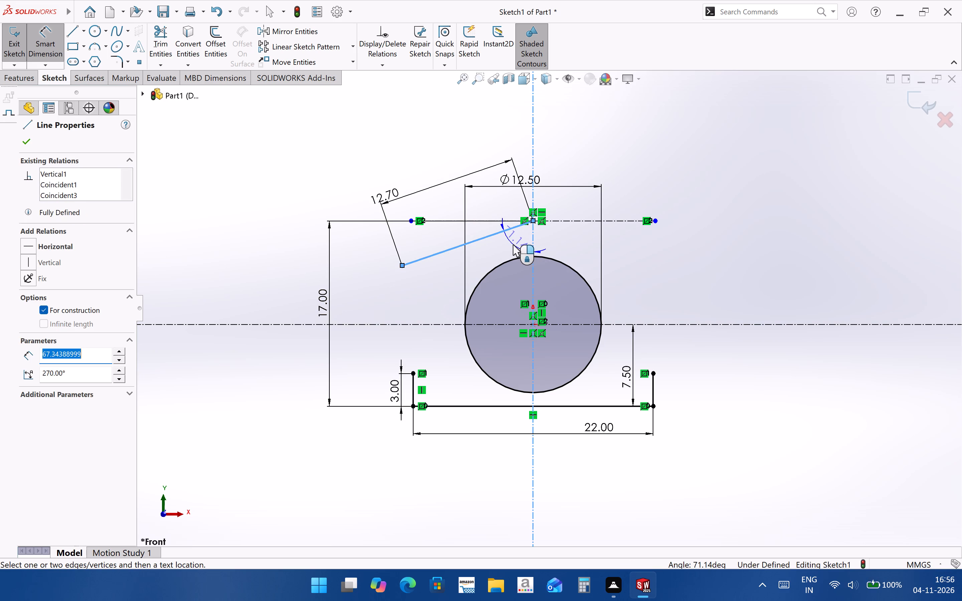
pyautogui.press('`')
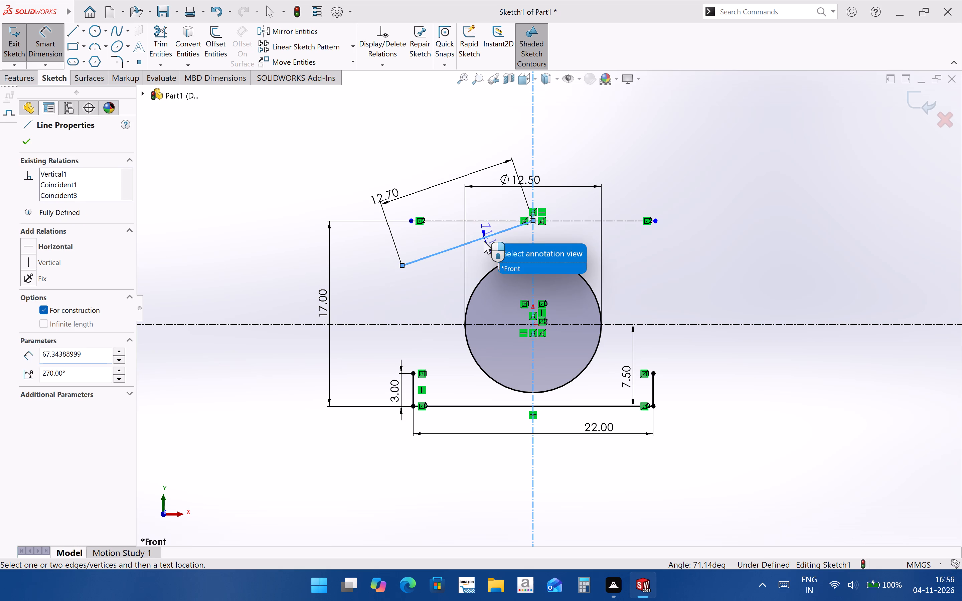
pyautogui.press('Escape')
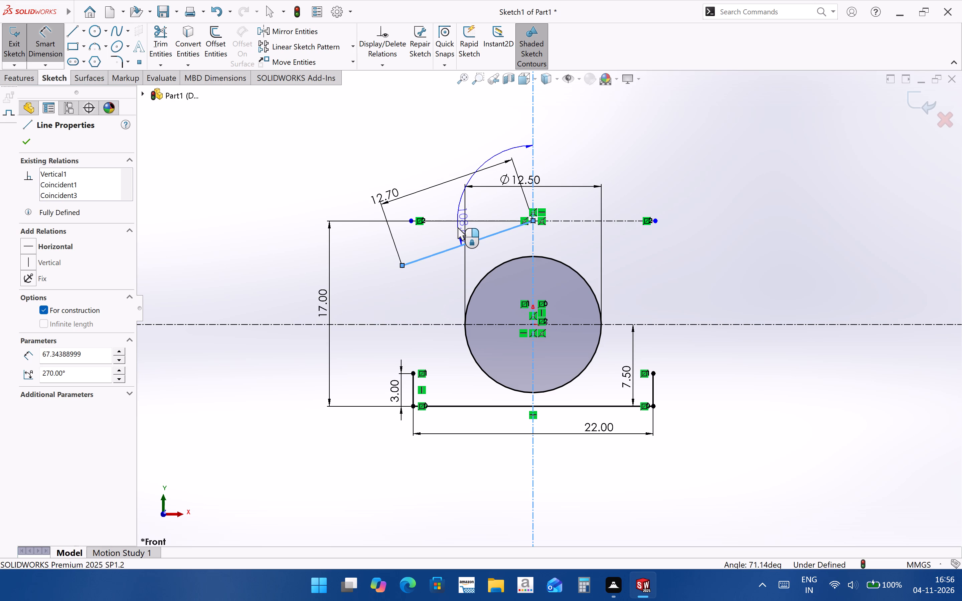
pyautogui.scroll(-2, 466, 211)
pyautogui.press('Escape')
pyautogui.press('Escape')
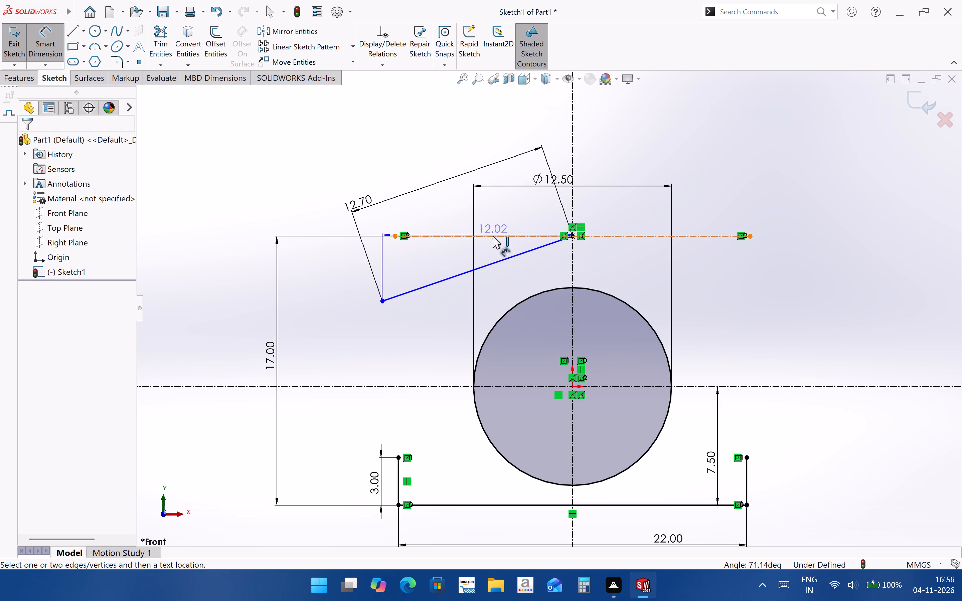
# Dimension the angle between the horizontal construction centerline and the sloping line as 30 degrees.
pyautogui.click(496, 237)
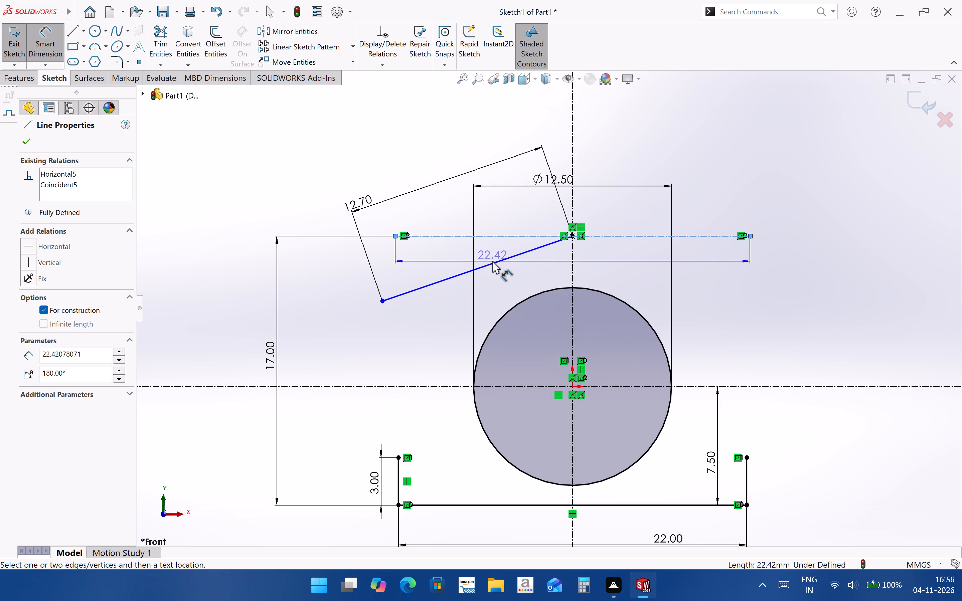
pyautogui.keyDown('ctrl'); pyautogui.click(488, 263); pyautogui.keyUp('ctrl')
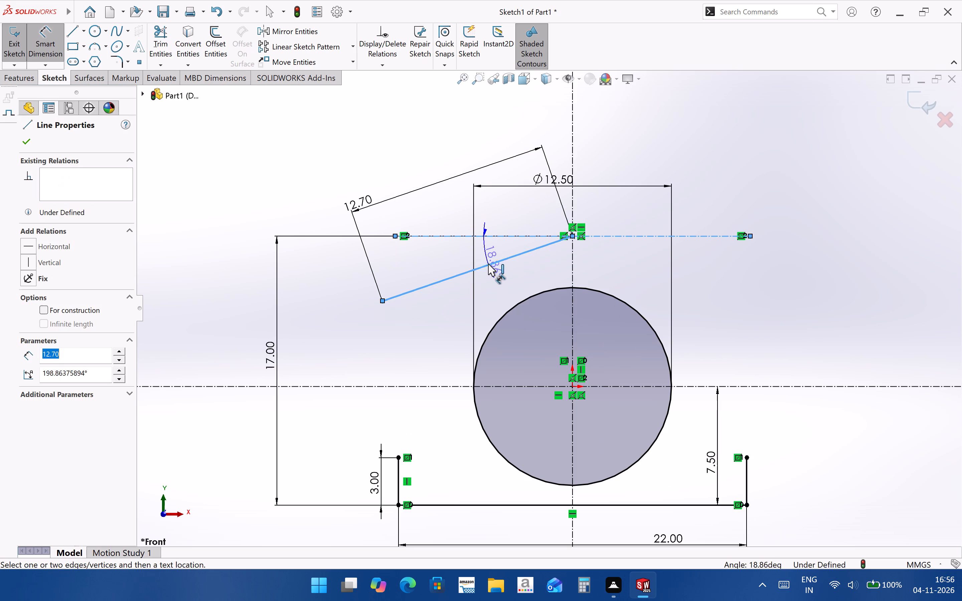
pyautogui.click(481, 252)
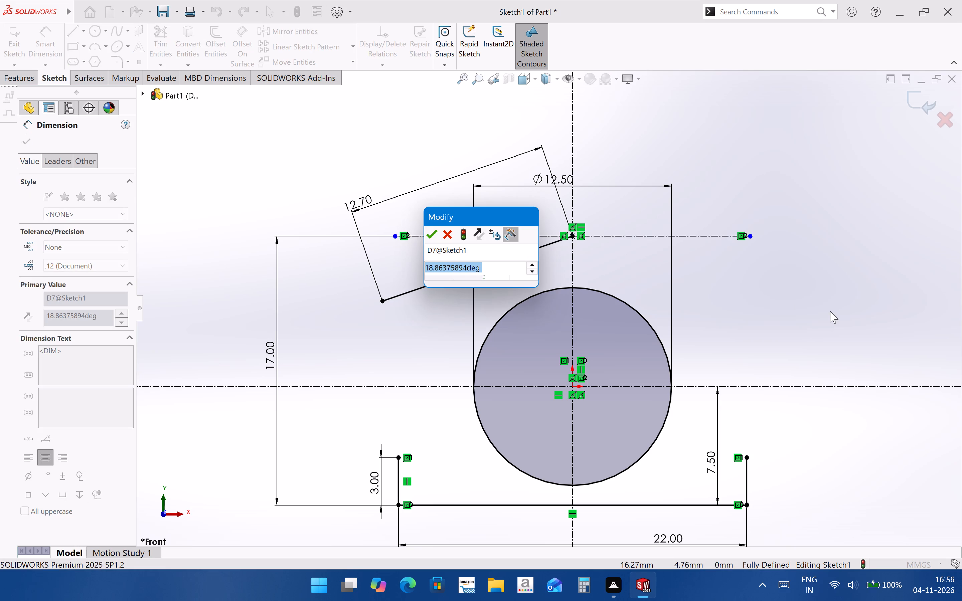
pyautogui.write('30')
pyautogui.press('Return')
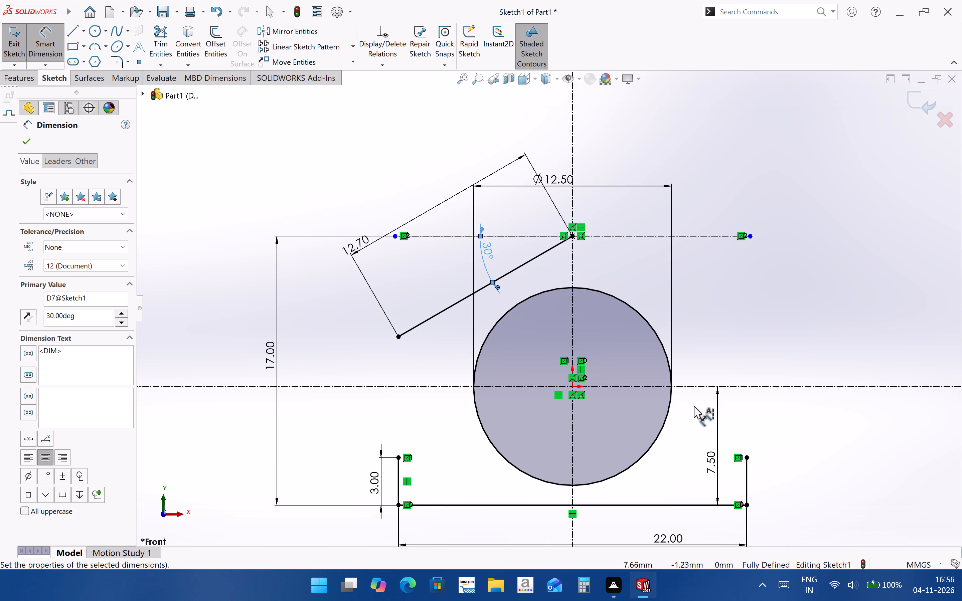
# Mirror the 12.7 mm sloping line about the vertical centerline, keeping the original.
pyautogui.click(278, 32)
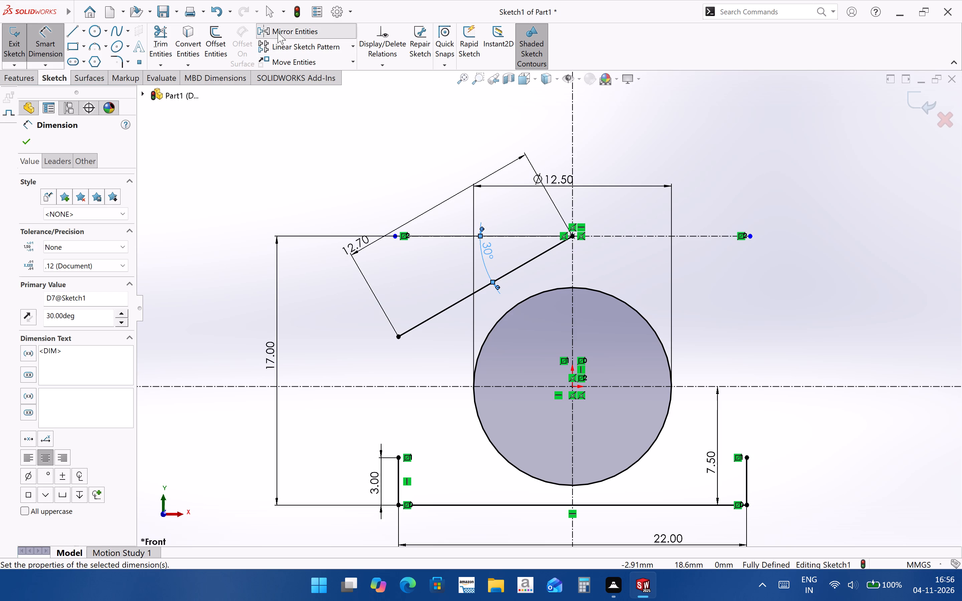
pyautogui.click(462, 300)
pyautogui.click(54, 287)
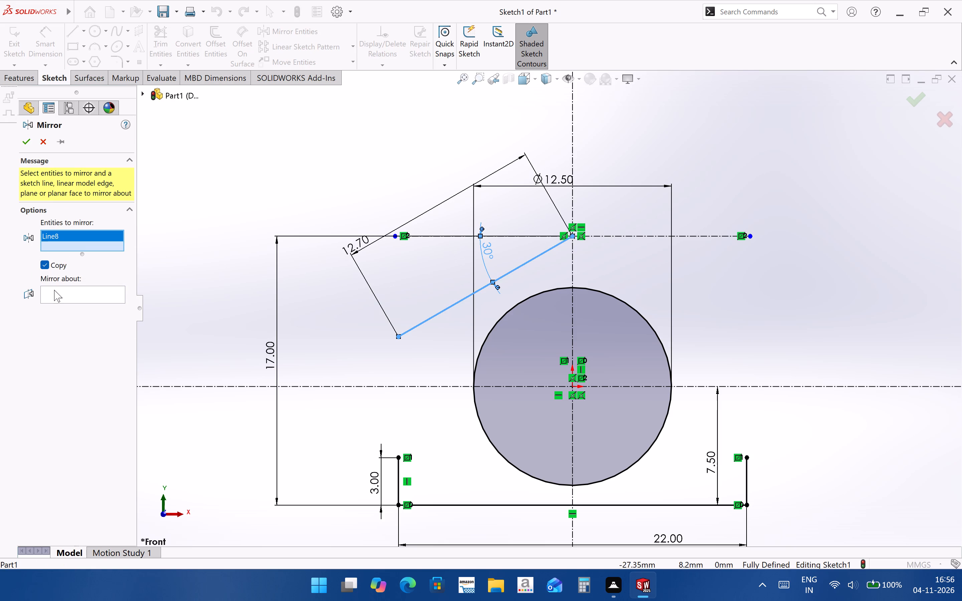
pyautogui.click(571, 150)
pyautogui.click(33, 146)
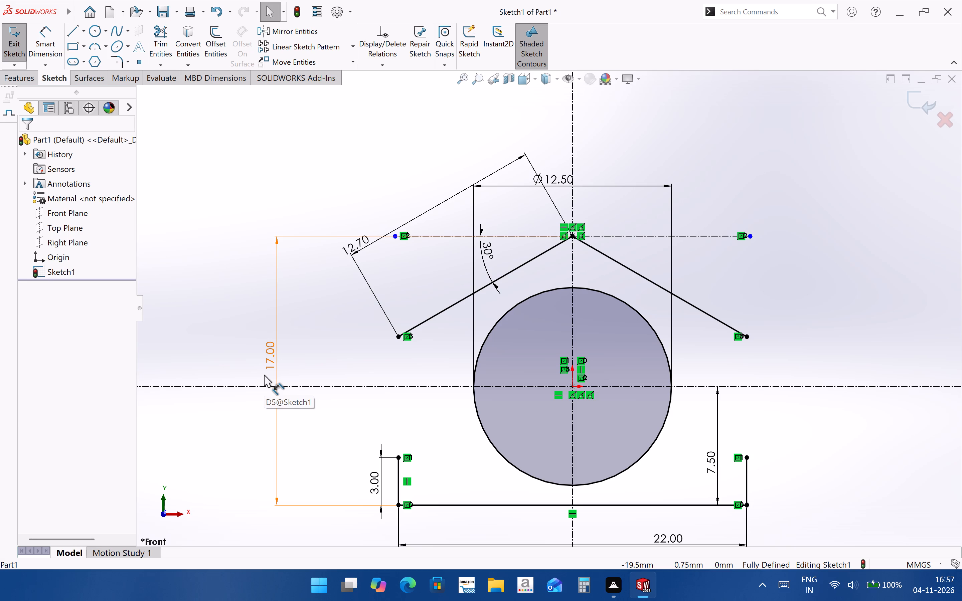
# Sketch a line about 11 mm long from the left sloping line's lower end, perpendicular to it, toward the base.
pyautogui.click(68, 35)
pyautogui.click(399, 339)
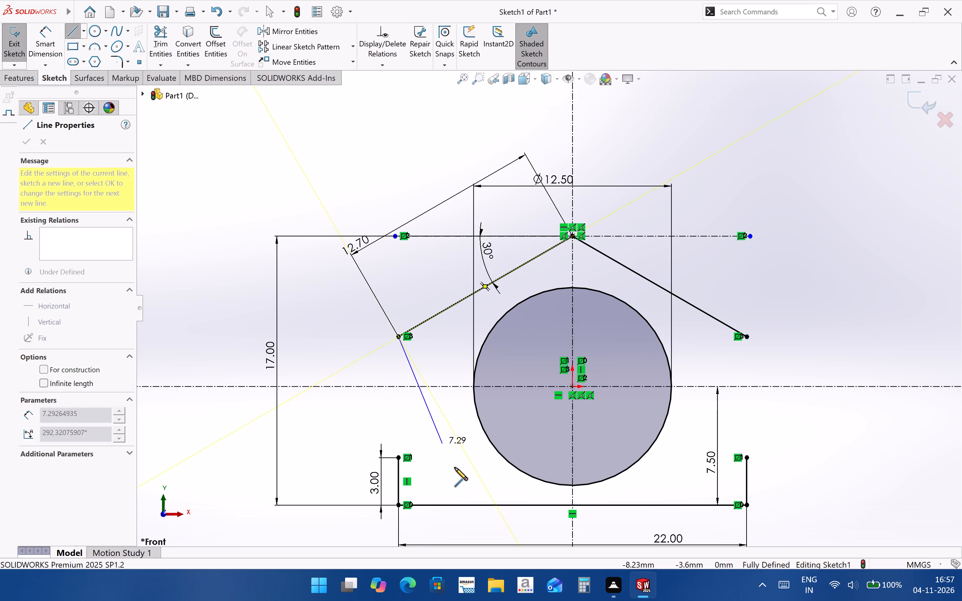
pyautogui.click(485, 486)
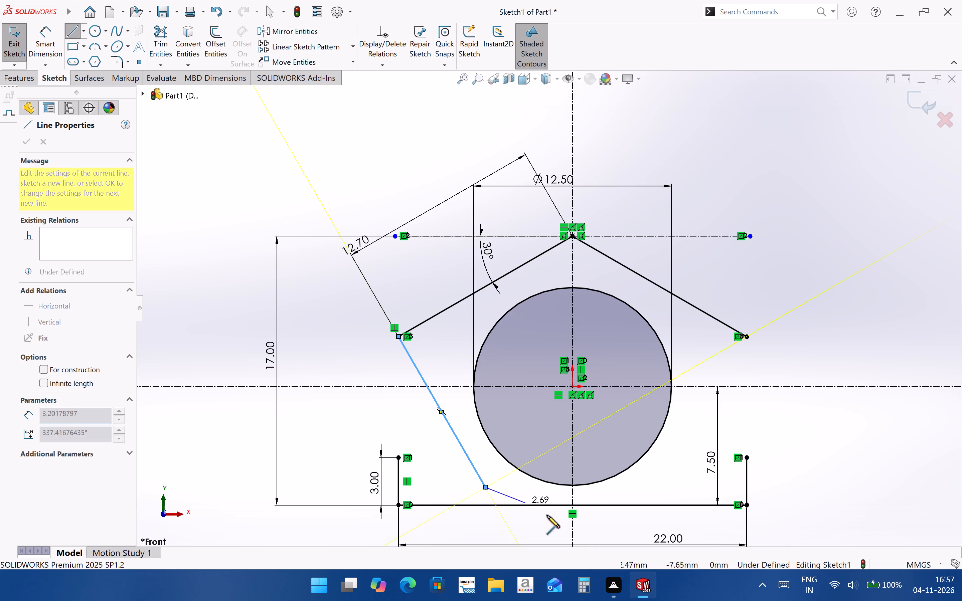
pyautogui.press('Escape')
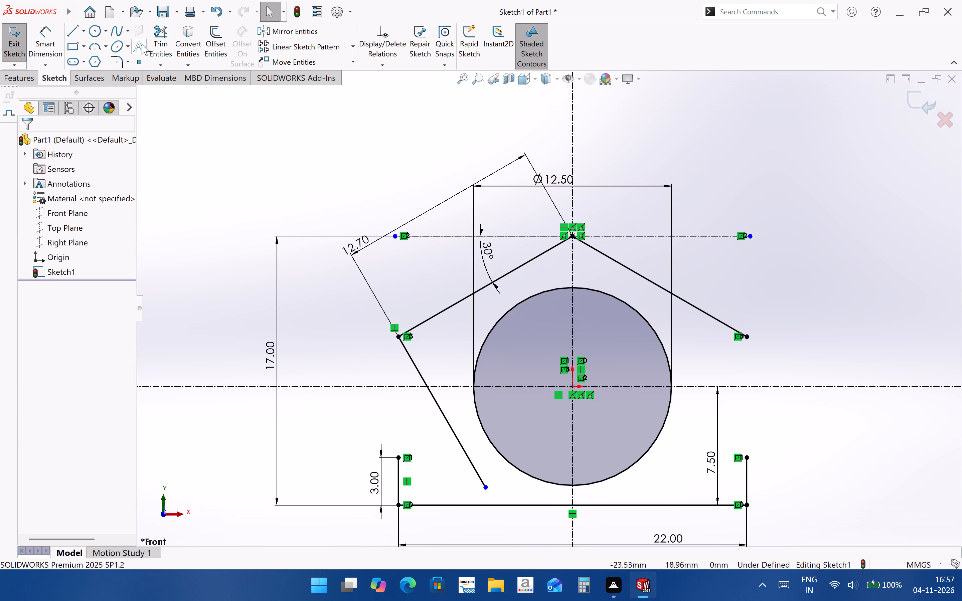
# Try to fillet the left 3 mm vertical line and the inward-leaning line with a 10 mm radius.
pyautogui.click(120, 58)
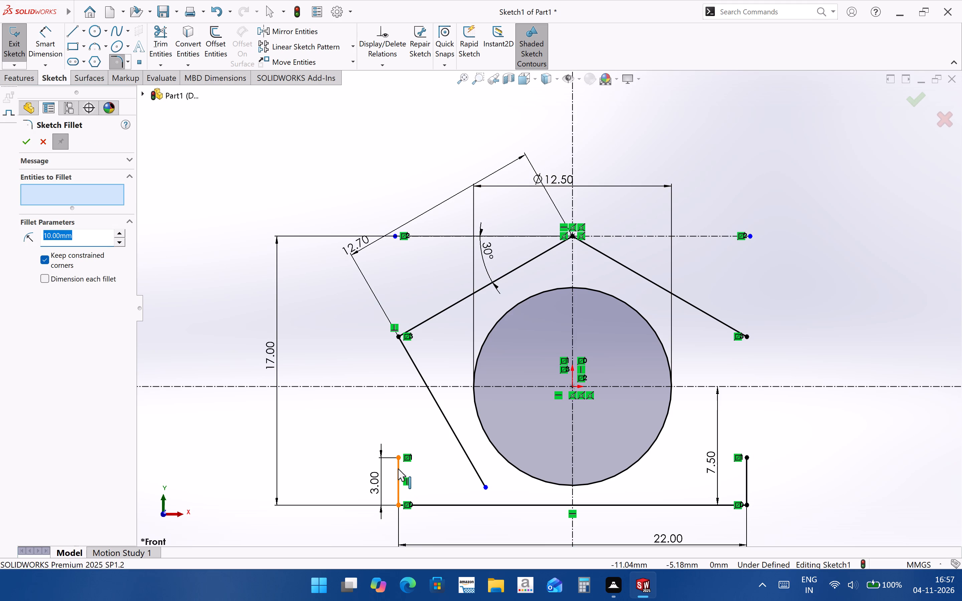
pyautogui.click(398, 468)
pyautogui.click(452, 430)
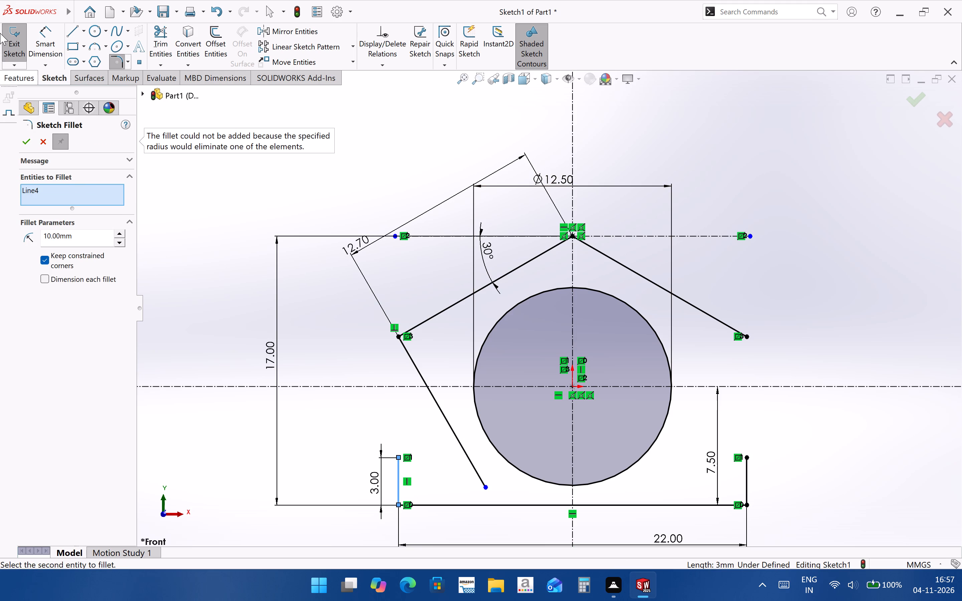
# Sketch a horizontal line about 4.6 mm long from the top of the left 3 mm vertical line, crossing the inward-leaning line.
pyautogui.click(72, 34)
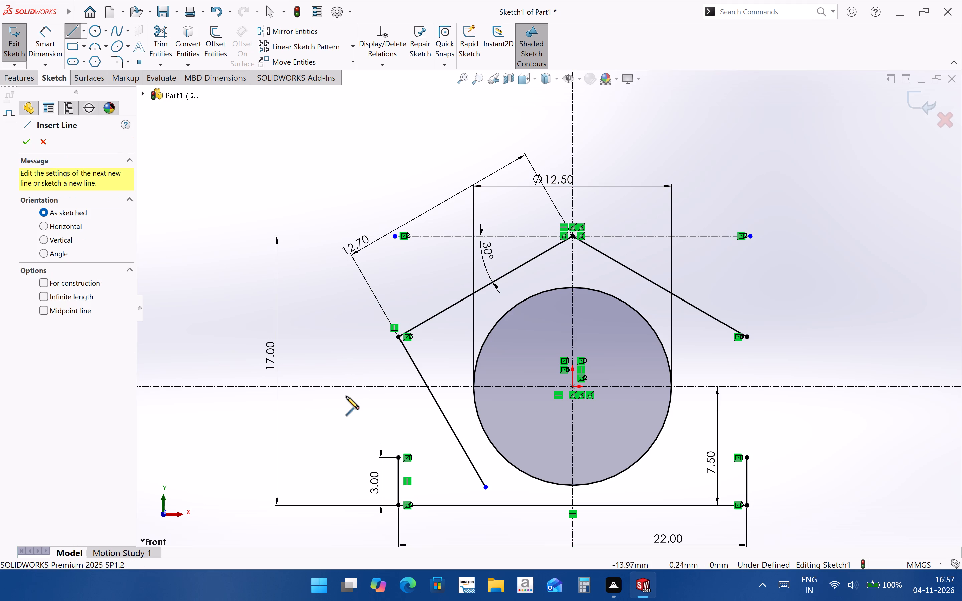
pyautogui.click(400, 459)
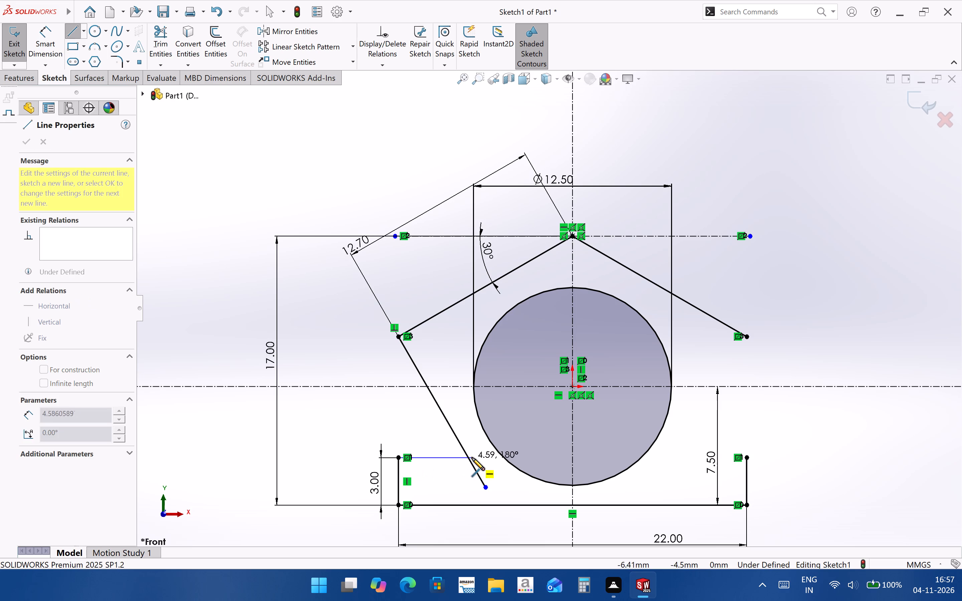
pyautogui.click(473, 457)
pyautogui.press('Escape')
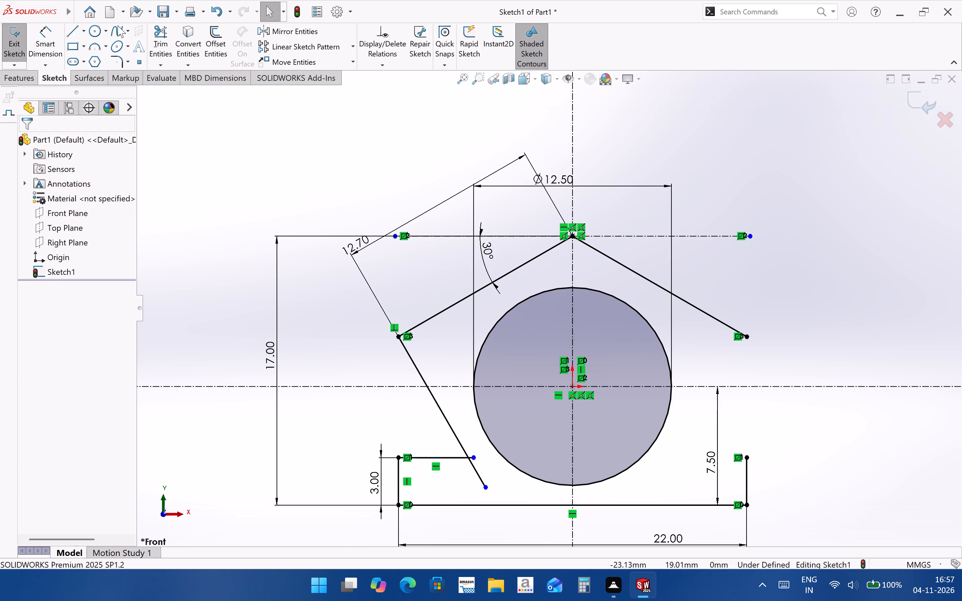
# Trim the overhanging ends of the inward-leaning line and the short horizontal line at their intersection.
pyautogui.click(153, 32)
pyautogui.moveTo(465, 470); pyautogui.dragTo(472, 466)
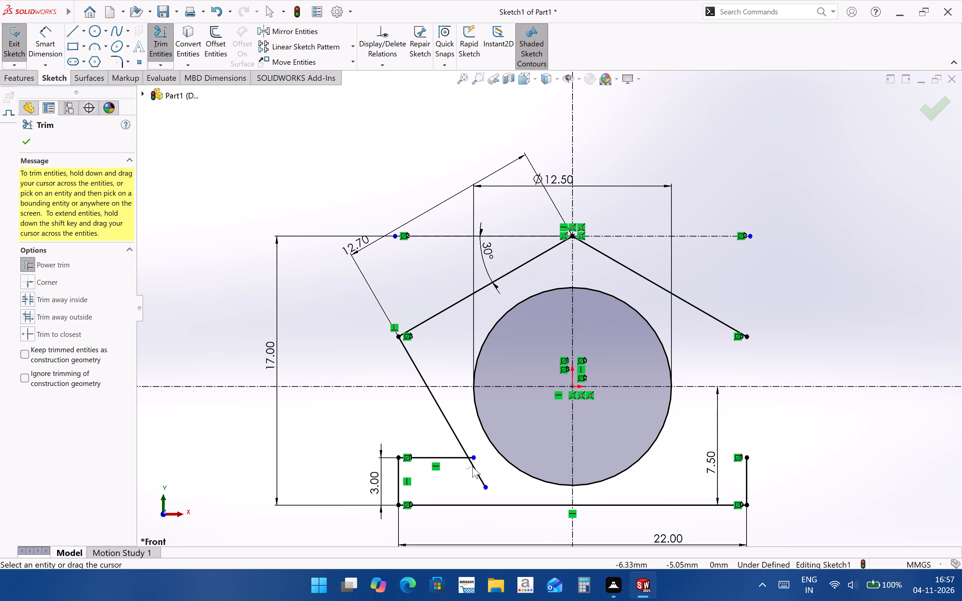
pyautogui.moveTo(472, 466); pyautogui.dragTo(473, 466)
pyautogui.moveTo(465, 470); pyautogui.dragTo(483, 469)
pyautogui.scroll(-5, 478, 446)
pyautogui.moveTo(493, 434); pyautogui.dragTo(493, 433)
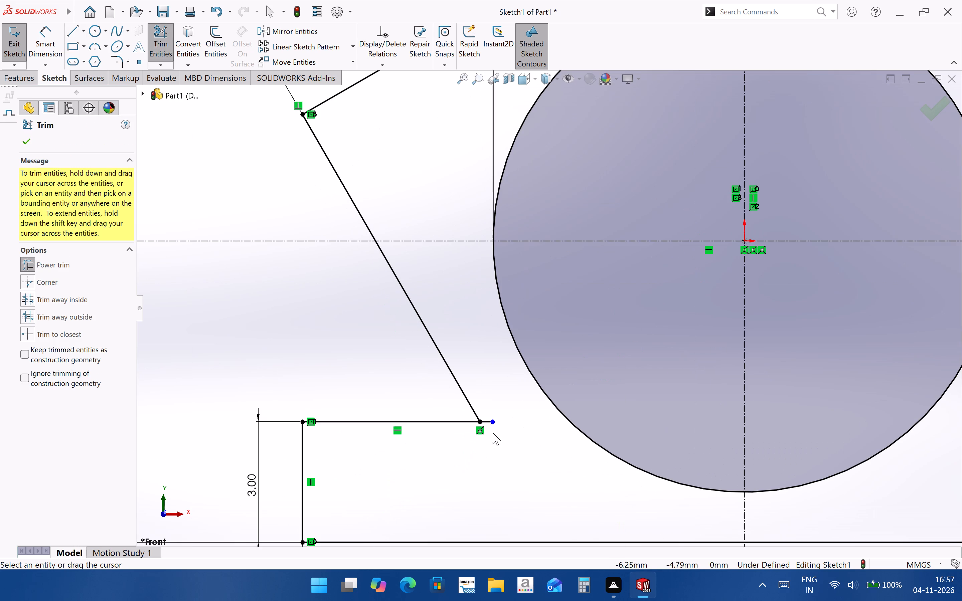
pyautogui.moveTo(493, 433); pyautogui.dragTo(488, 413)
# Fillet the corner between the left inward-leaning line and the short horizontal line with a 2 mm radius.
pyautogui.scroll(5, 486, 411)
pyautogui.scroll(3, 558, 386)
pyautogui.scroll(-2, 658, 332)
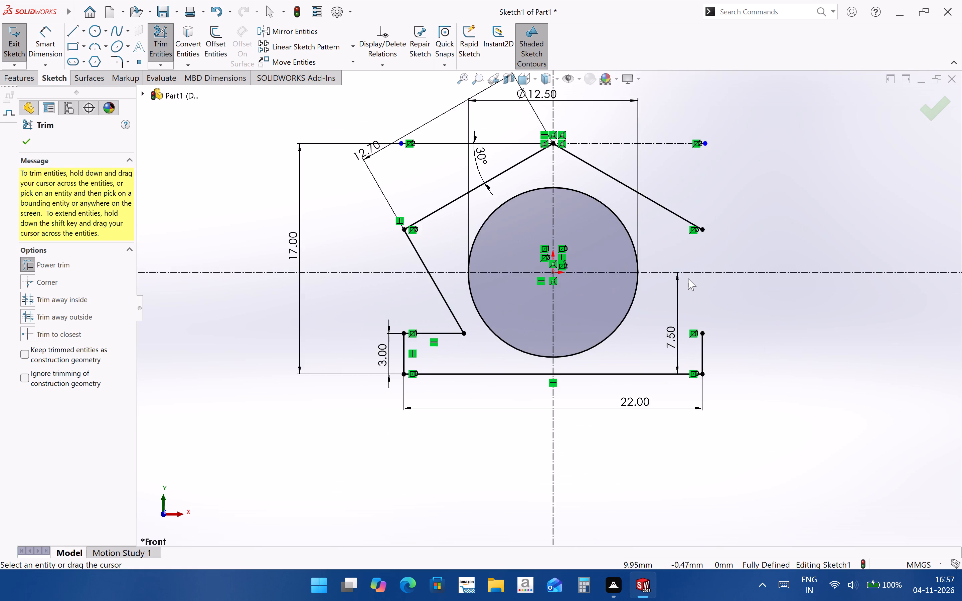
pyautogui.scroll(3, 670, 343)
pyautogui.scroll(-2, 715, 237)
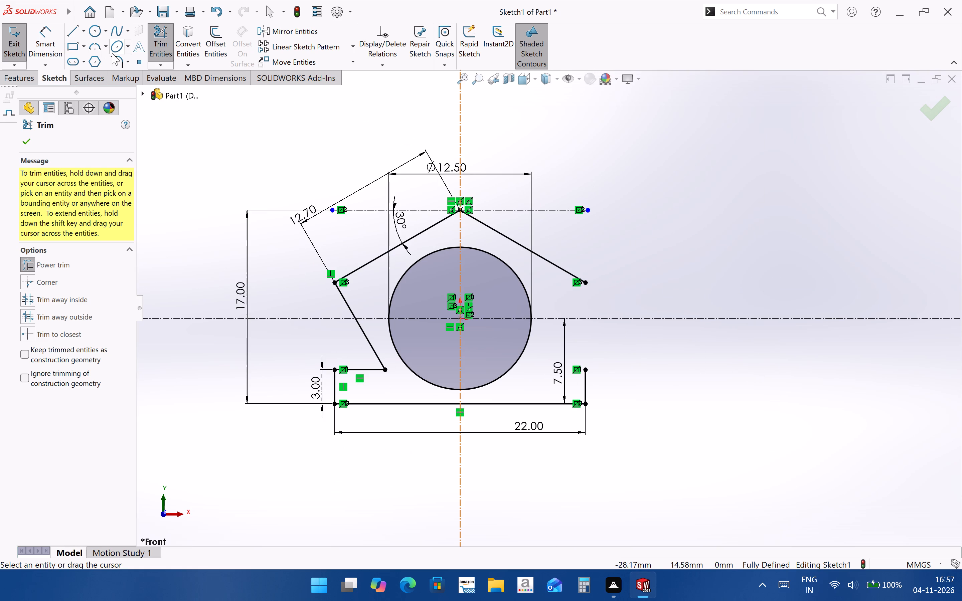
pyautogui.click(116, 56)
pyautogui.scroll(-3, 328, 314)
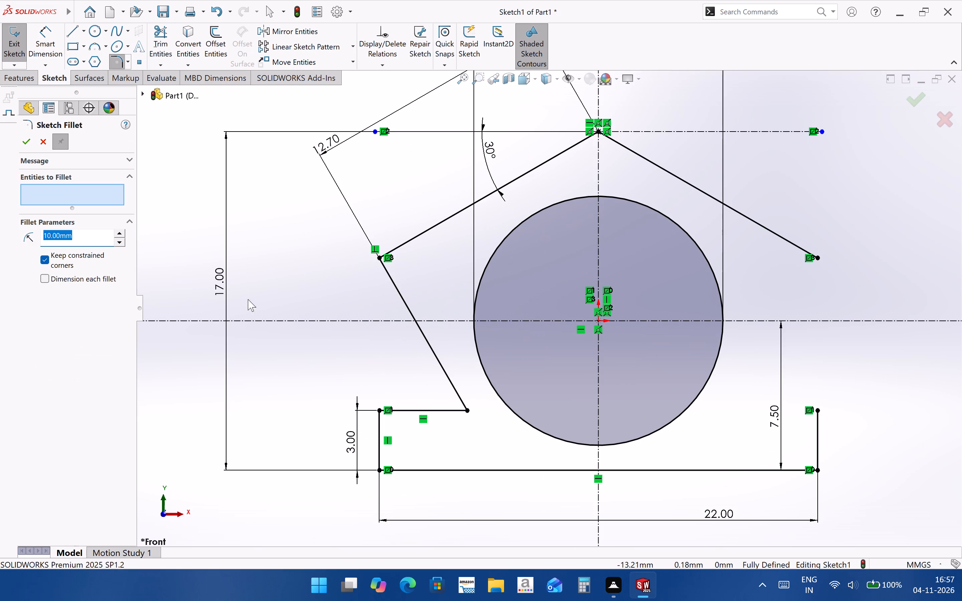
pyautogui.press('2')
pyautogui.press('Return')
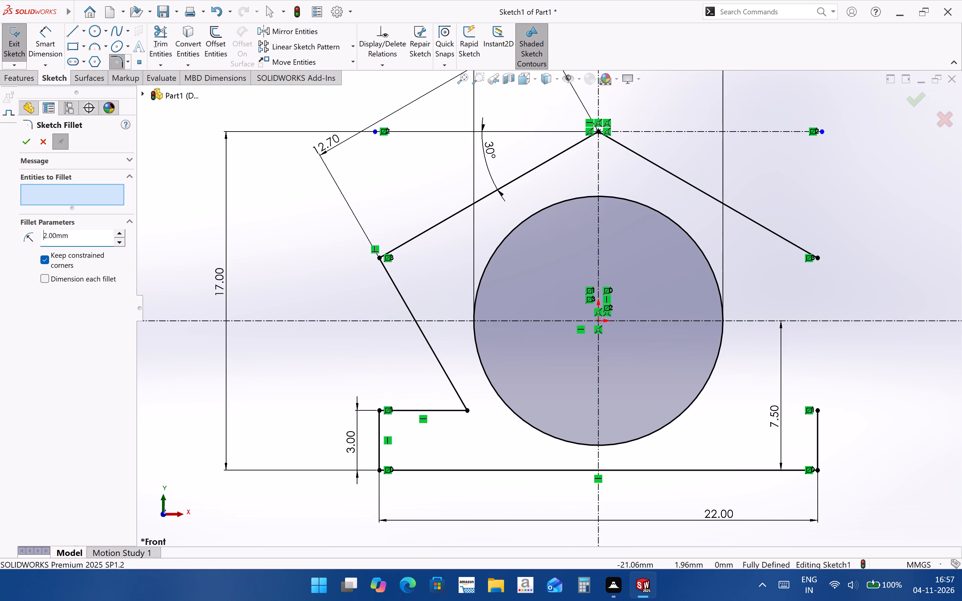
pyautogui.scroll(-1, 453, 383)
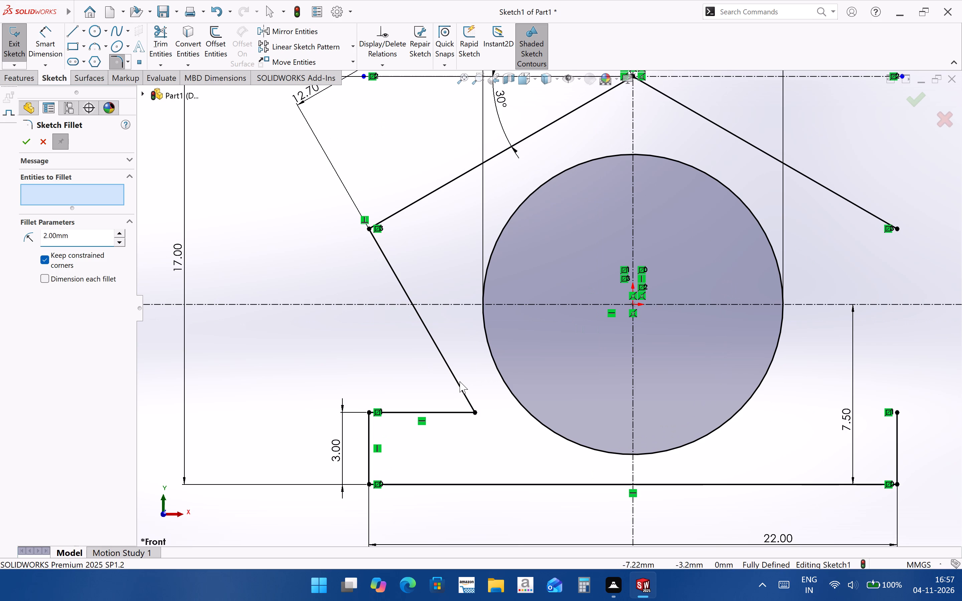
pyautogui.click(456, 382)
pyautogui.click(447, 414)
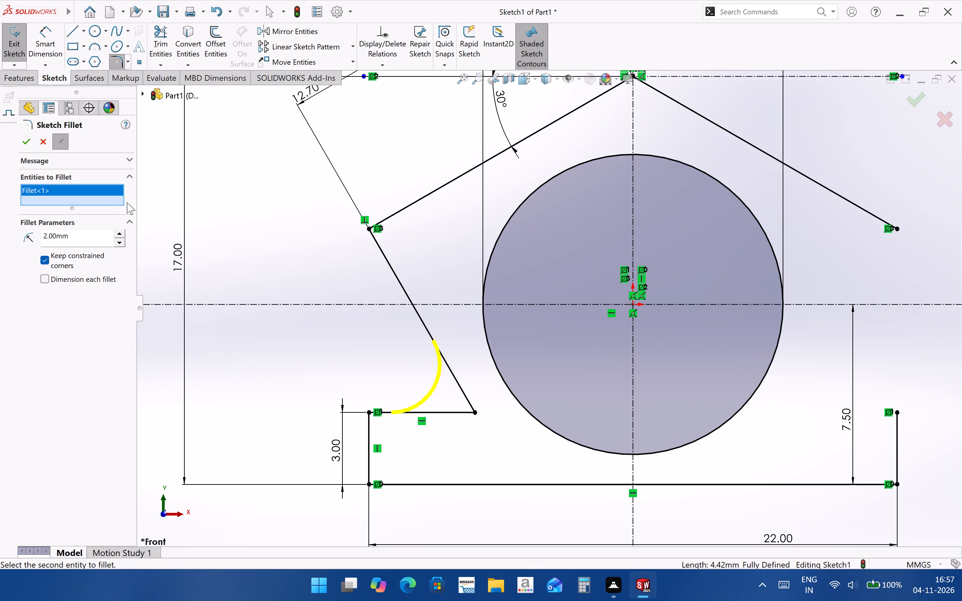
pyautogui.click(28, 143)
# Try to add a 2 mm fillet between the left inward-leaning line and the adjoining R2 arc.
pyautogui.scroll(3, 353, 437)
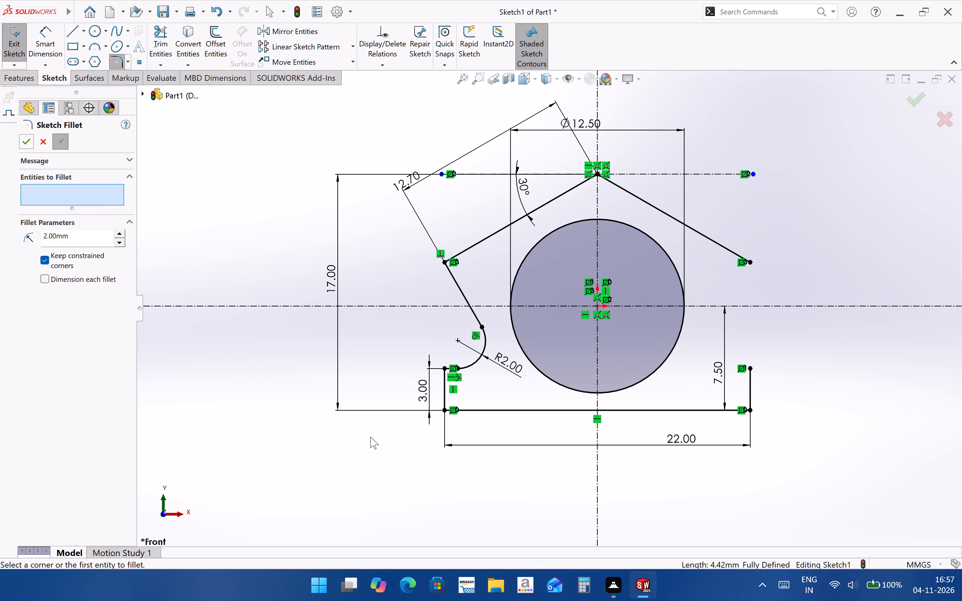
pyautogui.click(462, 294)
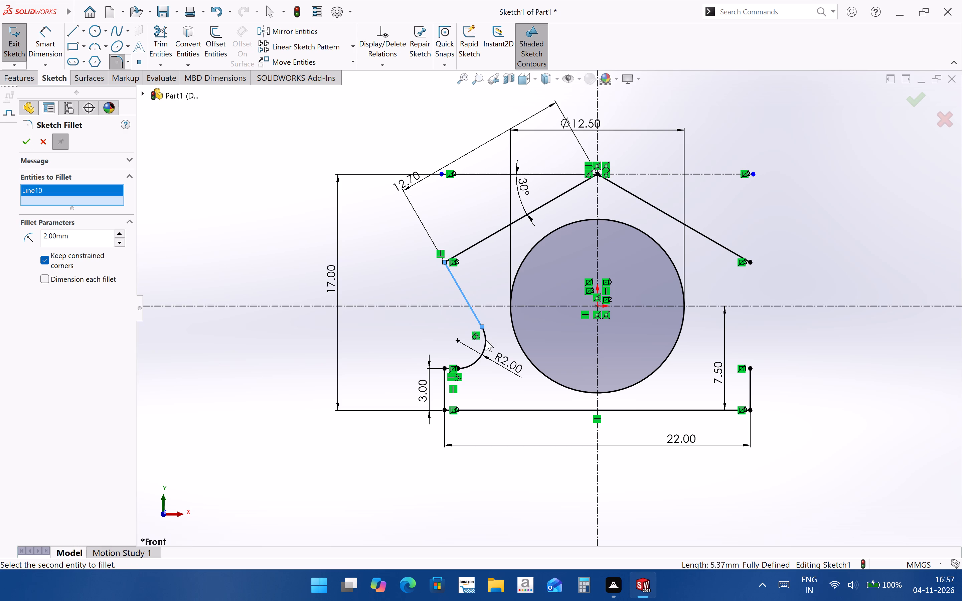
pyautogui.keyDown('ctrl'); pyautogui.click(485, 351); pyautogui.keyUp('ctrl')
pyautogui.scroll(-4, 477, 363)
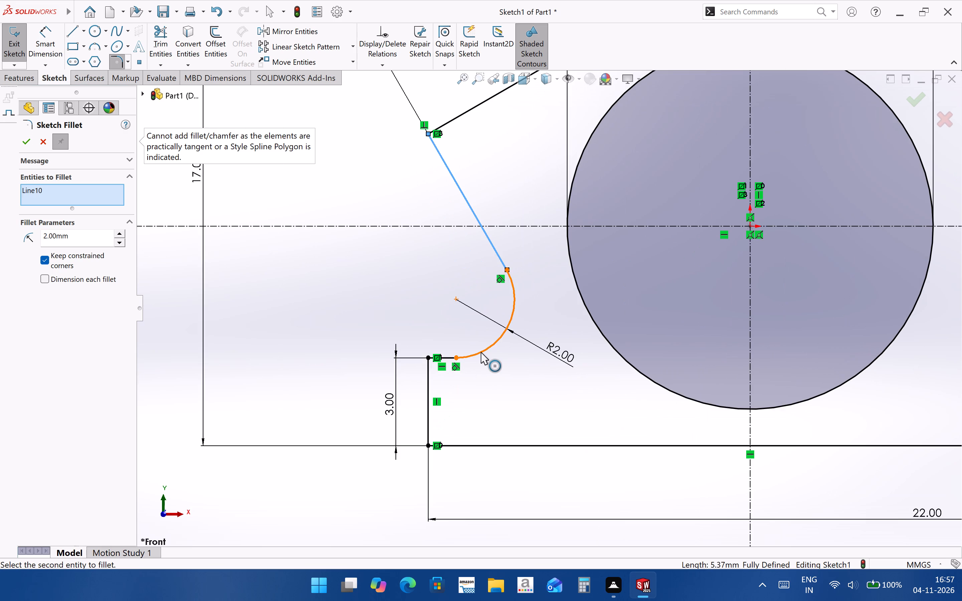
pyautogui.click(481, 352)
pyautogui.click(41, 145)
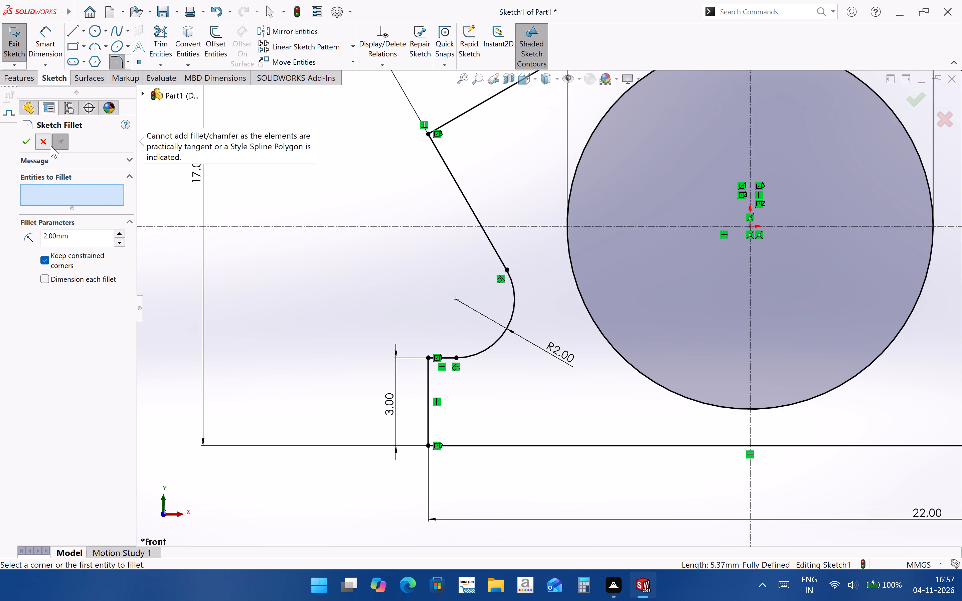
# Mirror the left inward-leaning line, the R2 fillet arc and the short horizontal line about the vertical centerline.
pyautogui.click(274, 35)
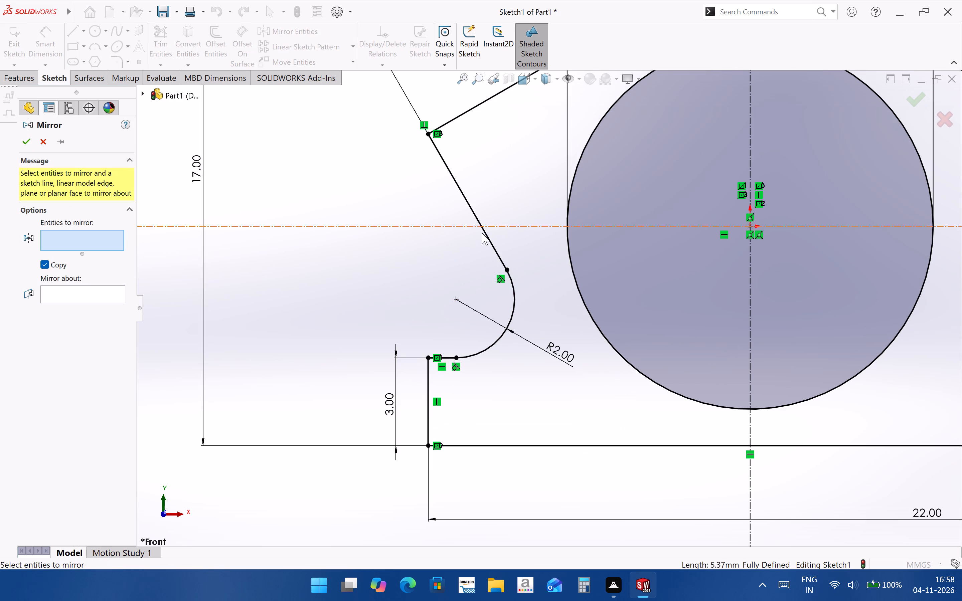
pyautogui.click(486, 233)
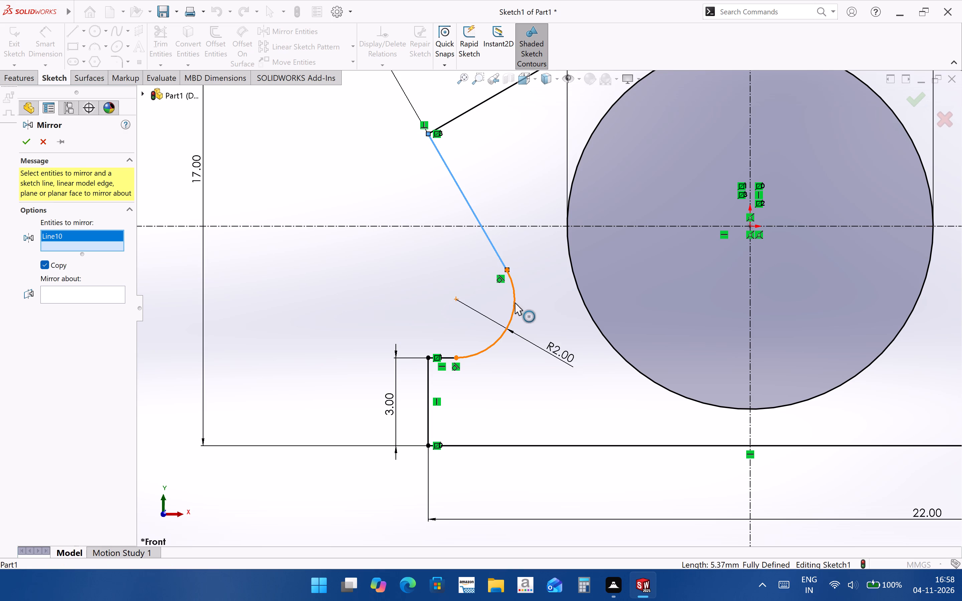
pyautogui.click(515, 303)
pyautogui.click(447, 358)
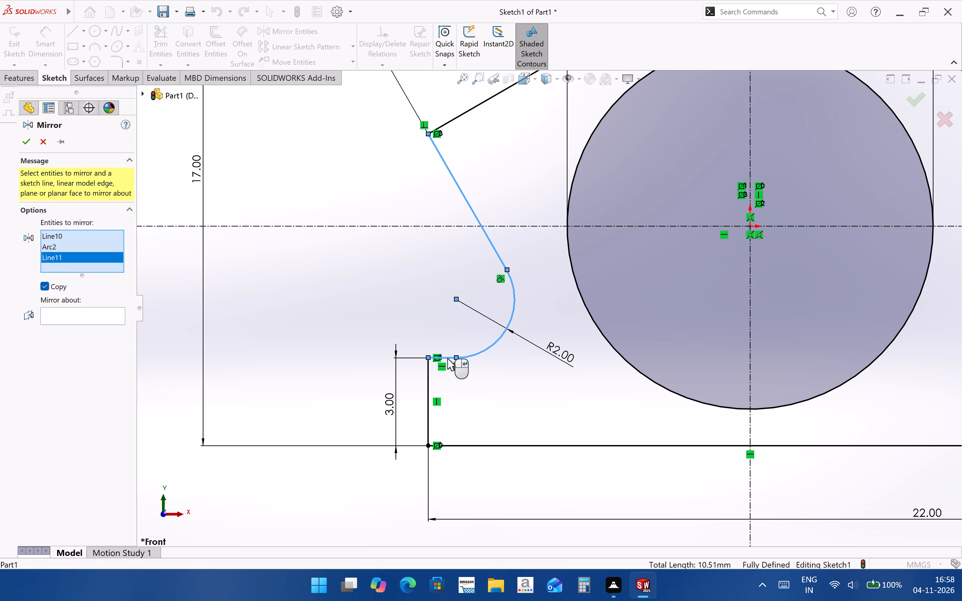
pyautogui.scroll(2, 419, 422)
pyautogui.click(111, 315)
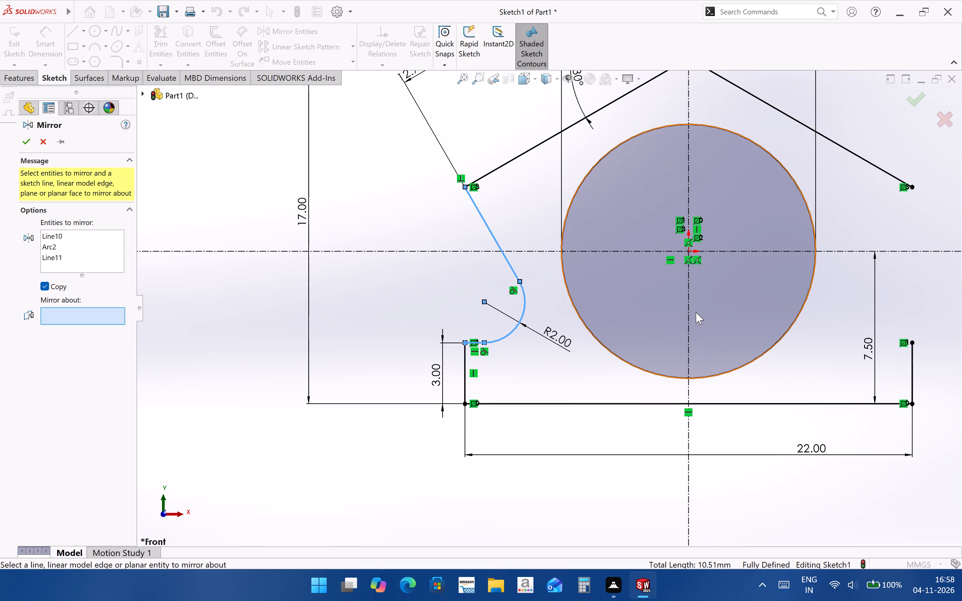
pyautogui.click(685, 316)
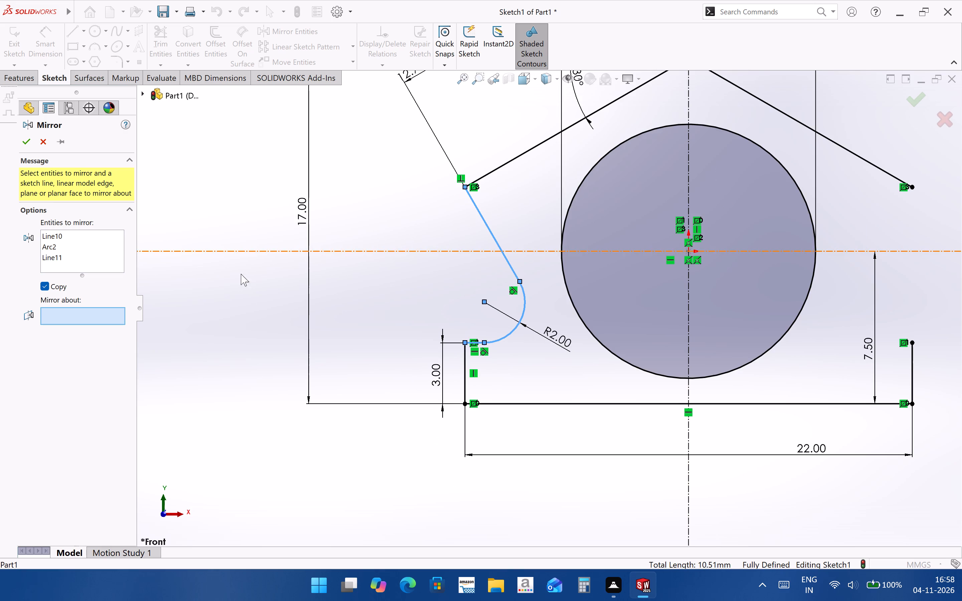
pyautogui.click(687, 302)
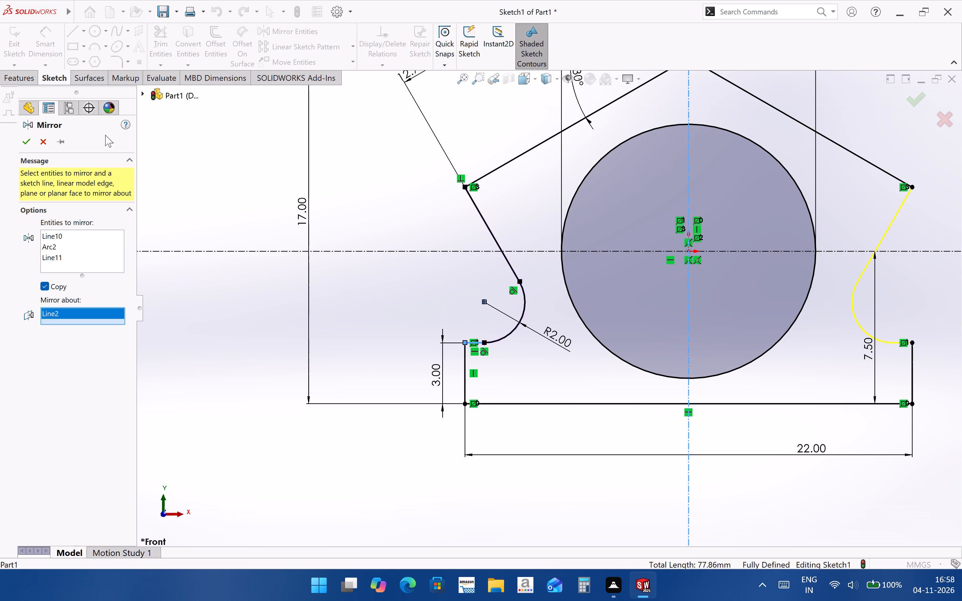
pyautogui.click(28, 138)
# Extrude the closed profile around the circle as a blind boss 15 mm deep from the sketch plane.
pyautogui.scroll(3, 306, 326)
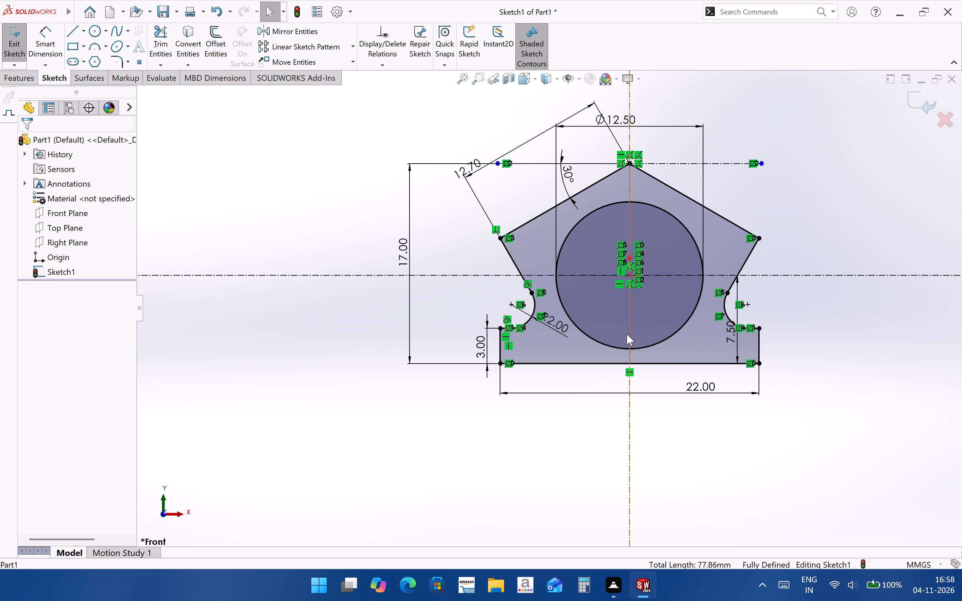
pyautogui.scroll(3, 627, 334)
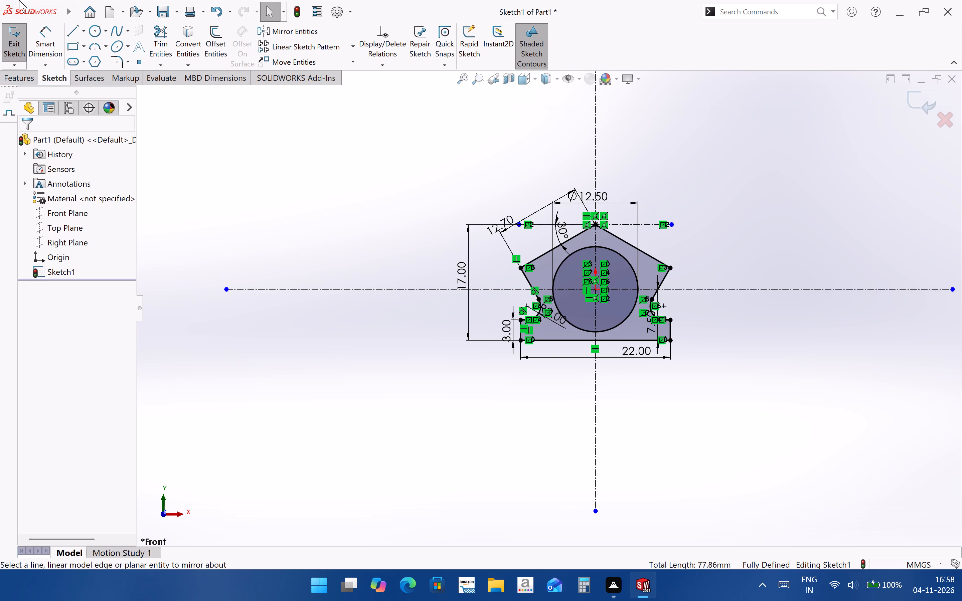
pyautogui.click(22, 79)
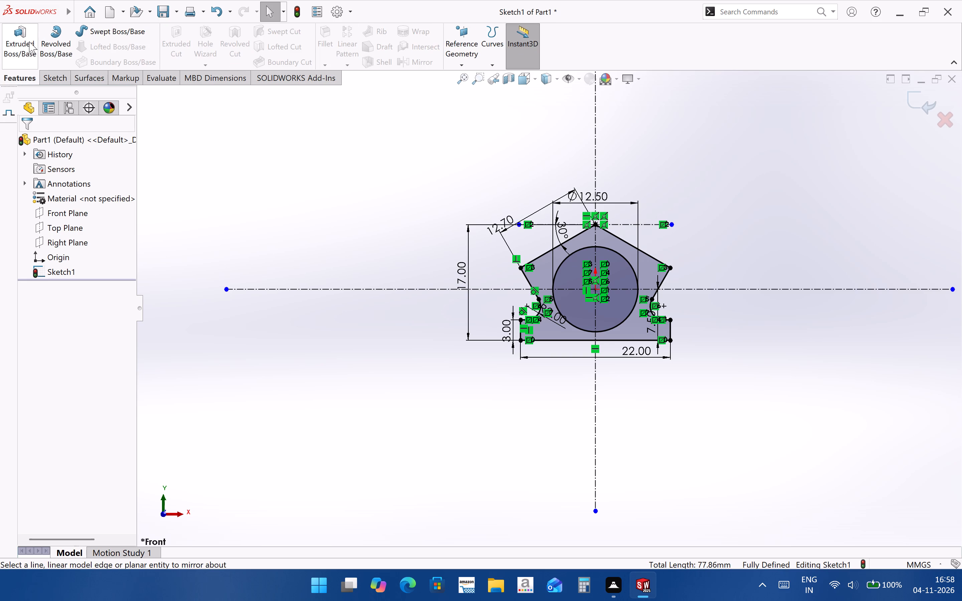
pyautogui.click(28, 42)
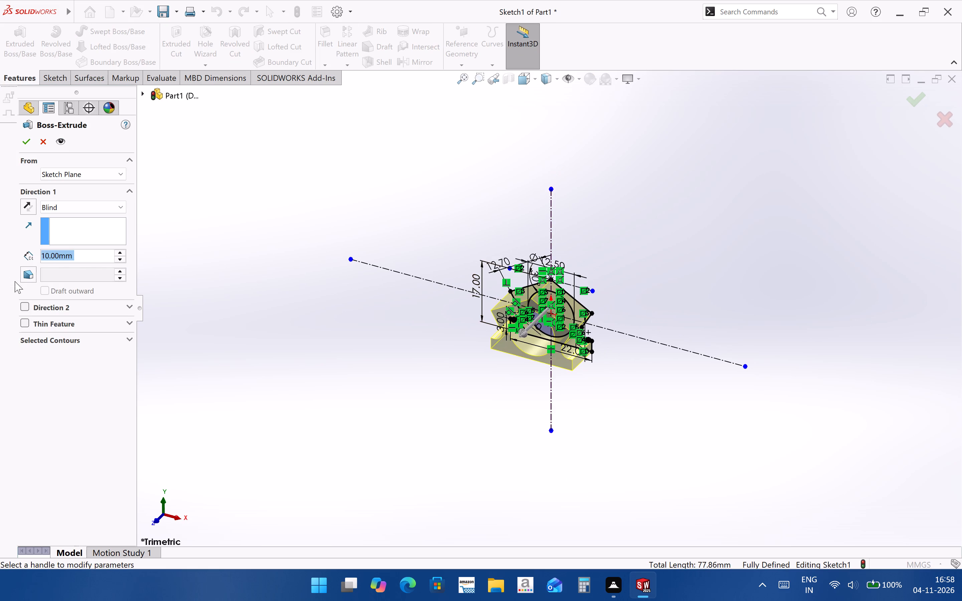
pyautogui.write('15')
pyautogui.press('Return')
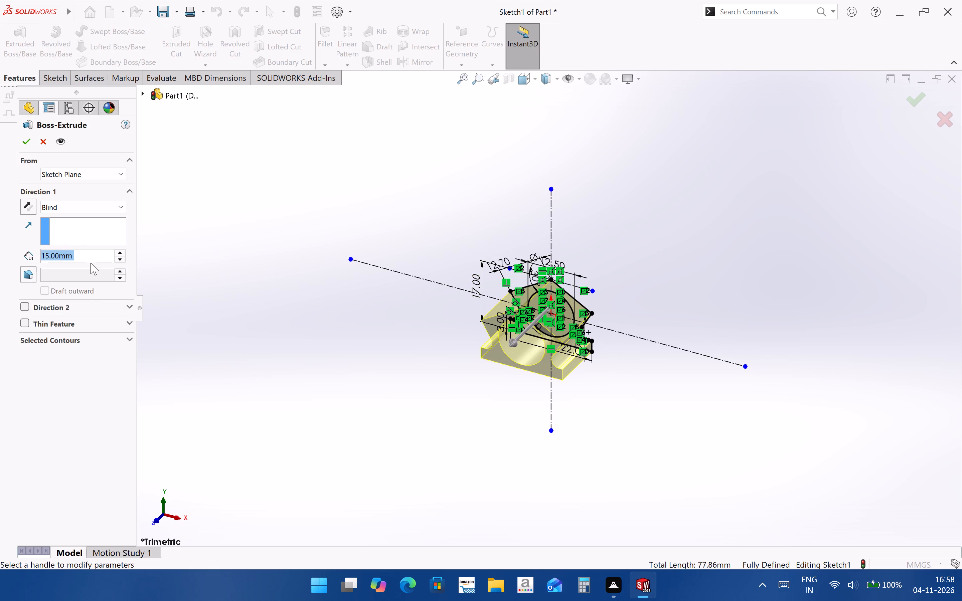
pyautogui.click(31, 145)
pyautogui.click(660, 281)
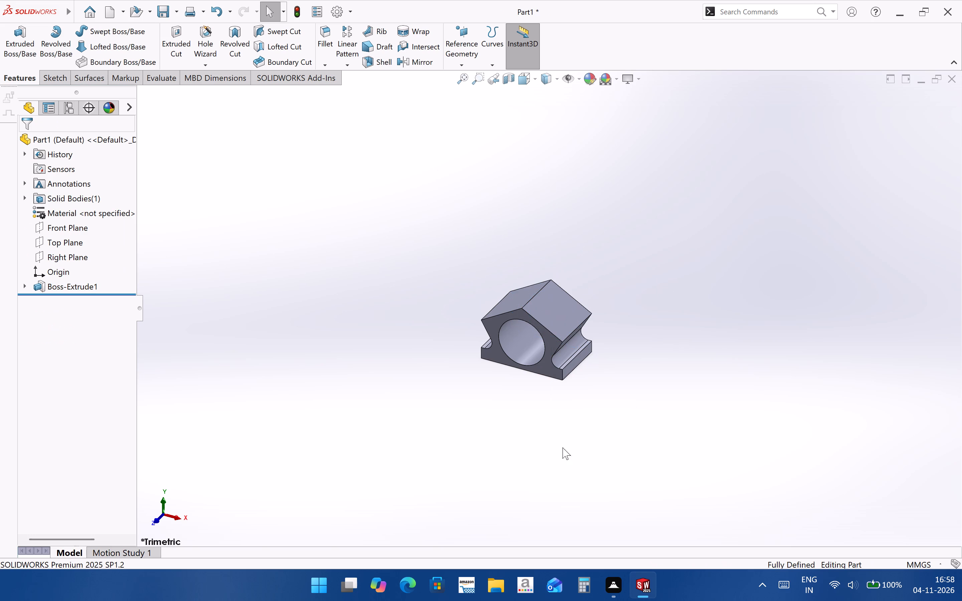
# Examine the extruded block from several sides, including its bore and side notches.
pyautogui.scroll(-4, 524, 381)
pyautogui.moveTo(534, 337); pyautogui.dragTo(474, 320, button='middle')
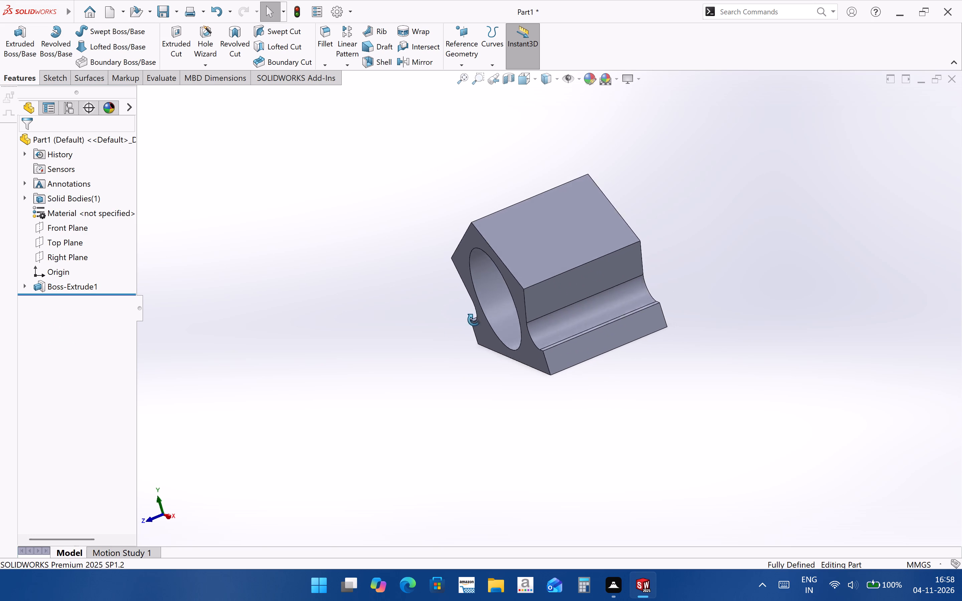
pyautogui.moveTo(474, 320); pyautogui.dragTo(570, 313, button='middle')
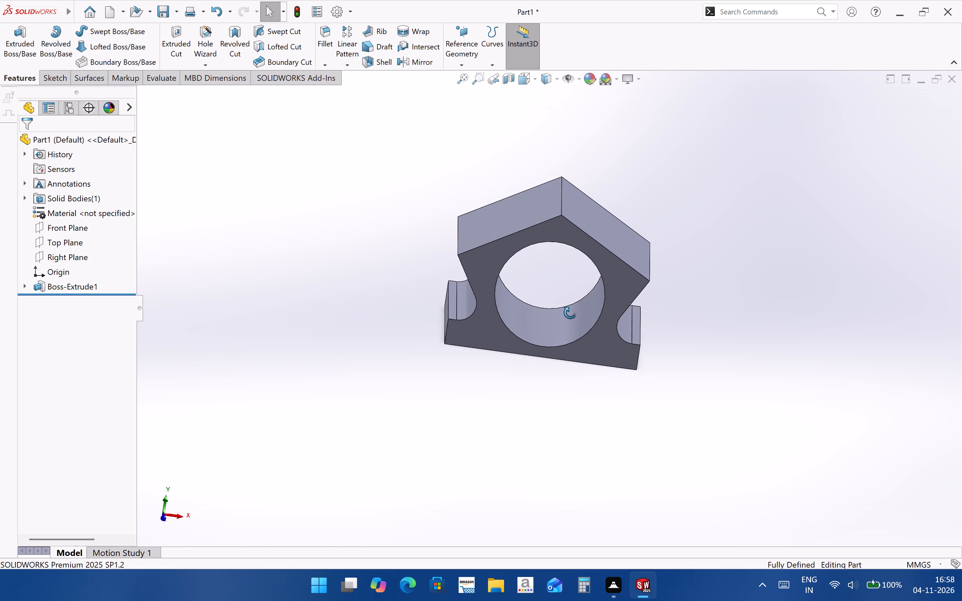
pyautogui.moveTo(570, 313); pyautogui.dragTo(588, 320, button='middle')
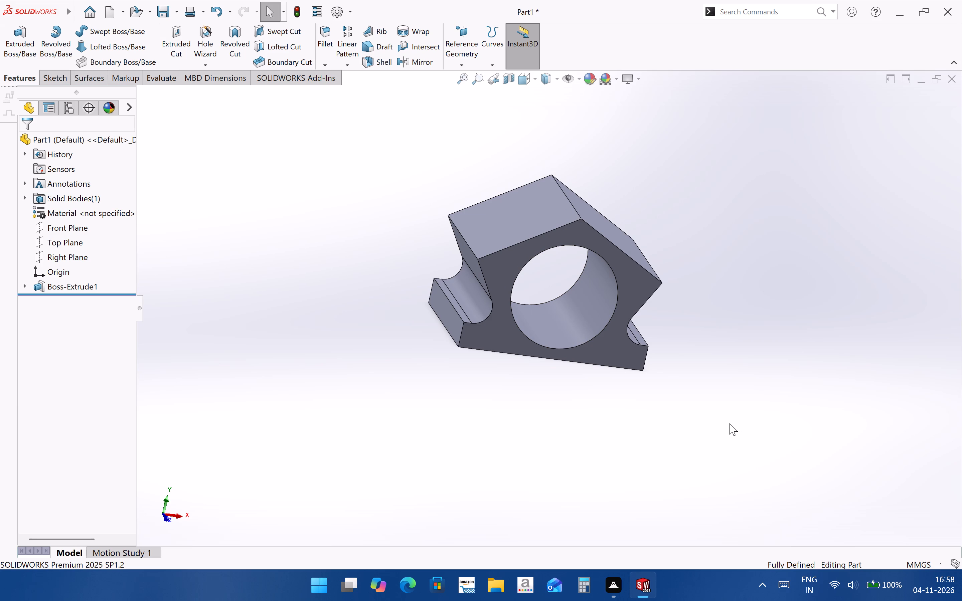
pyautogui.moveTo(697, 403); pyautogui.dragTo(603, 351, button='middle')
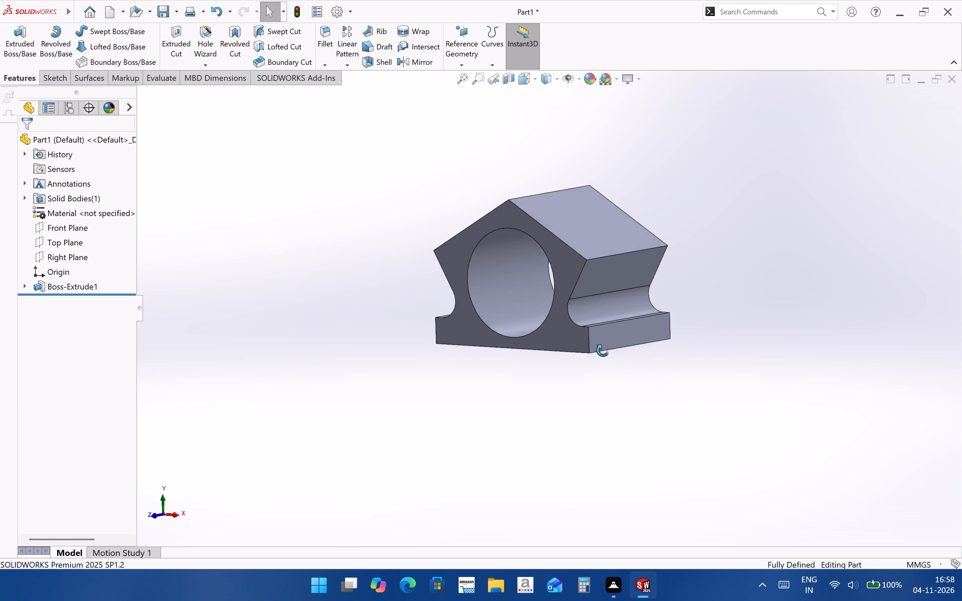
pyautogui.moveTo(603, 351); pyautogui.dragTo(485, 353, button='middle')
pyautogui.moveTo(618, 329); pyautogui.dragTo(745, 360, button='middle')
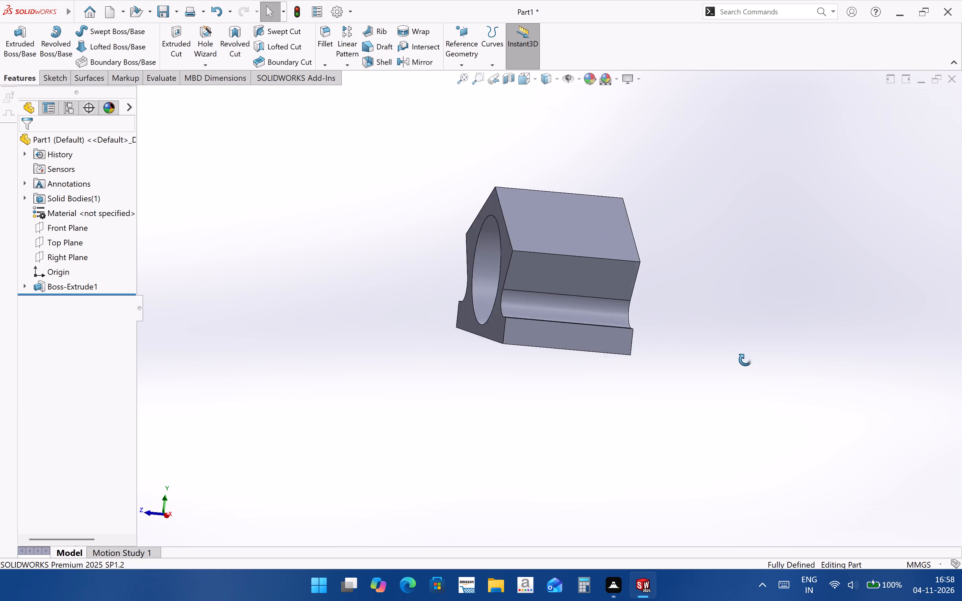
pyautogui.moveTo(745, 360); pyautogui.dragTo(578, 366, button='middle')
# Select the block's rear planar face and orient the view normal to it.
pyautogui.click(611, 321)
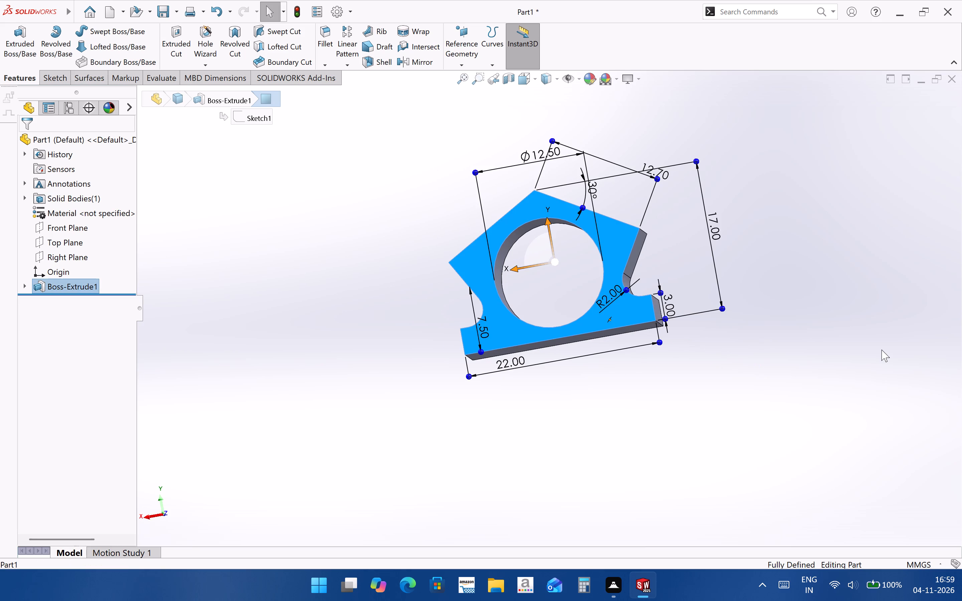
pyautogui.hotkey('ctrl', '8')
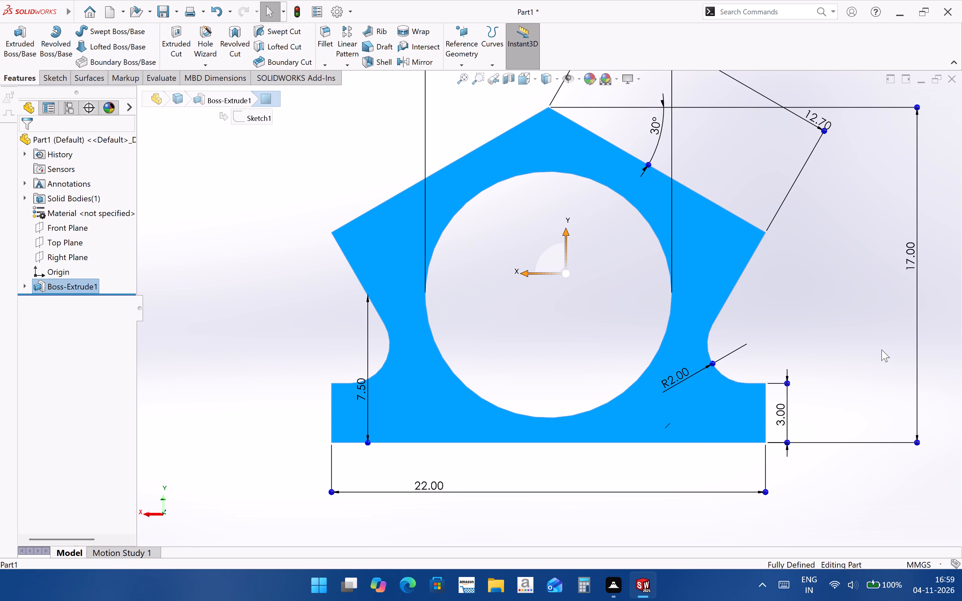
pyautogui.scroll(3, 526, 316)
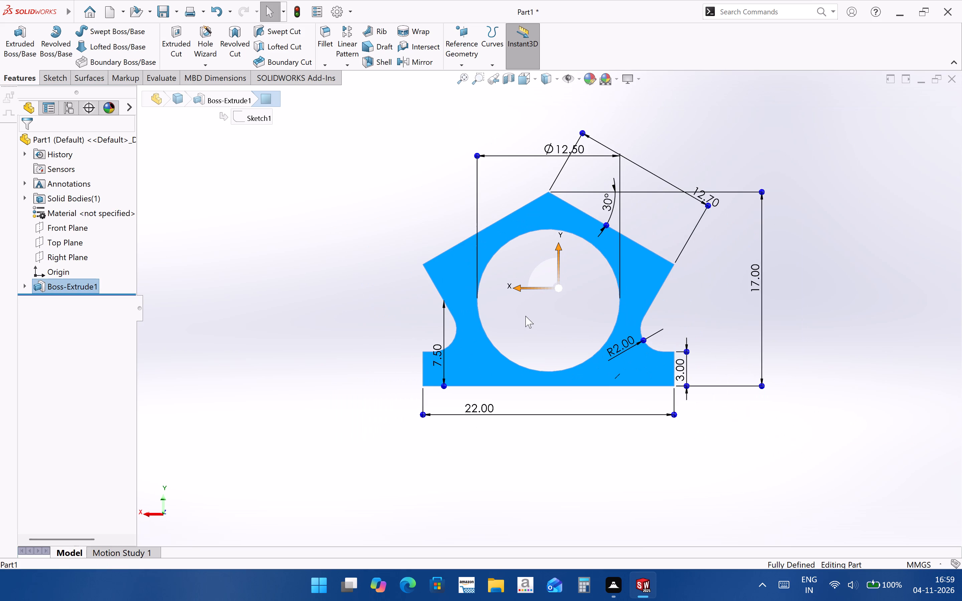
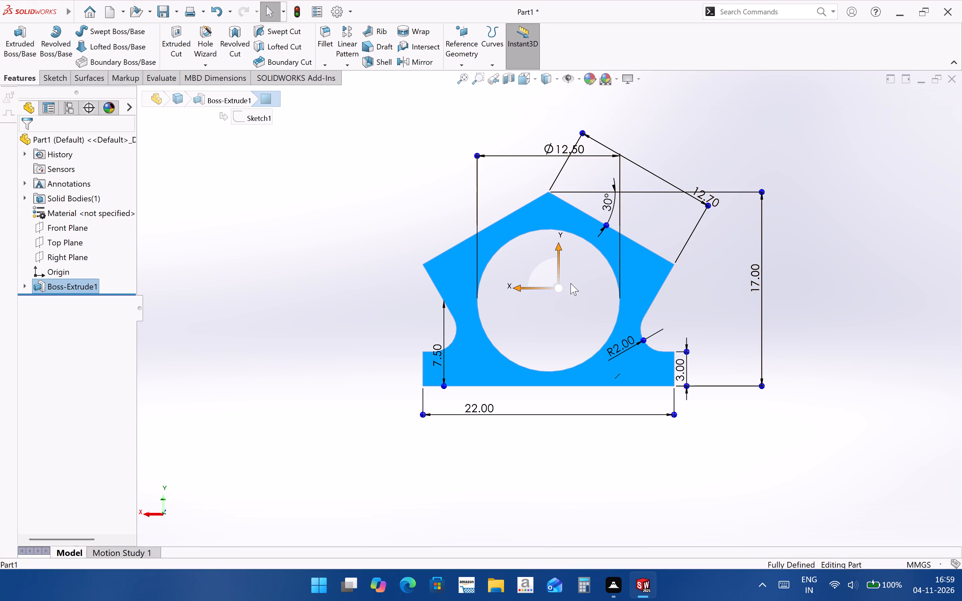
# Open a new sketch on the block's rear planar face, viewed square-on.
pyautogui.moveTo(577, 284); pyautogui.dragTo(793, 438, button='middle')
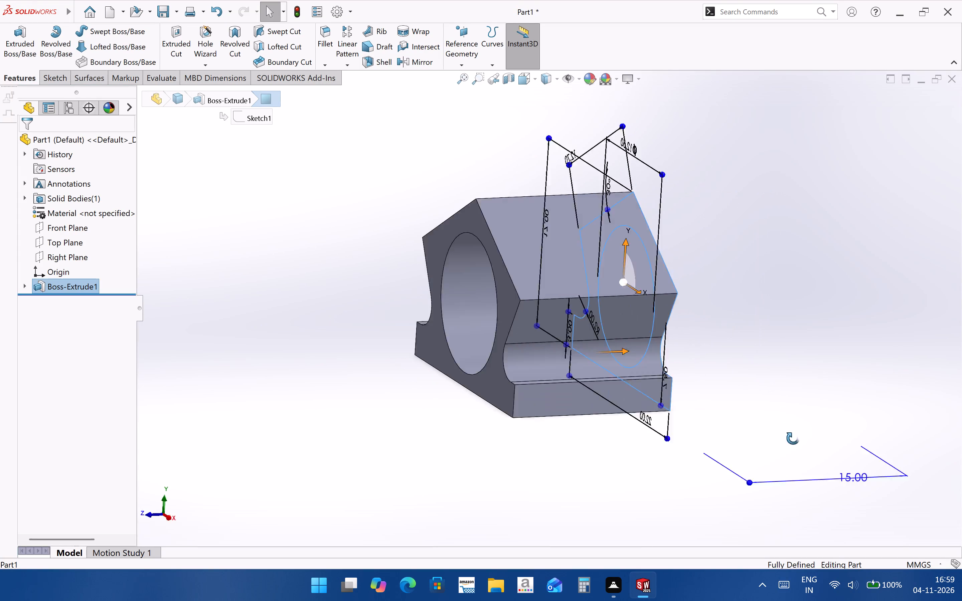
pyautogui.moveTo(793, 438); pyautogui.dragTo(717, 474, button='middle')
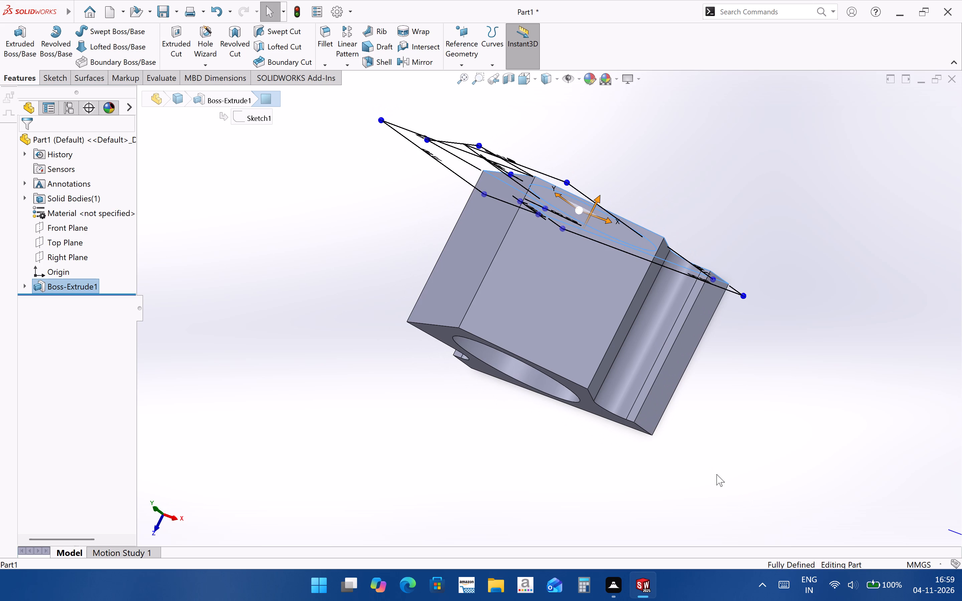
pyautogui.hotkey('ctrl', '8')
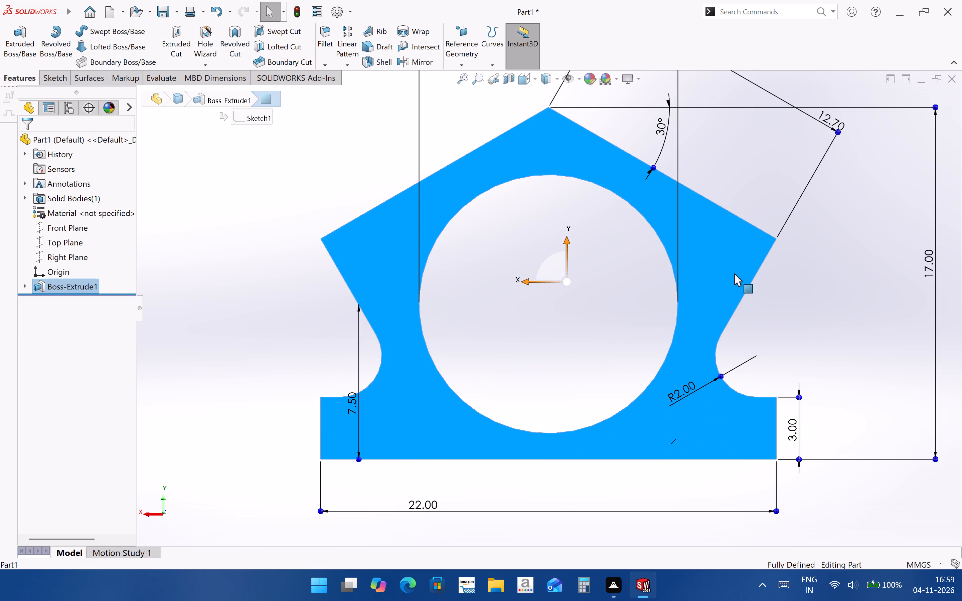
pyautogui.click(734, 273)
pyautogui.click(769, 255)
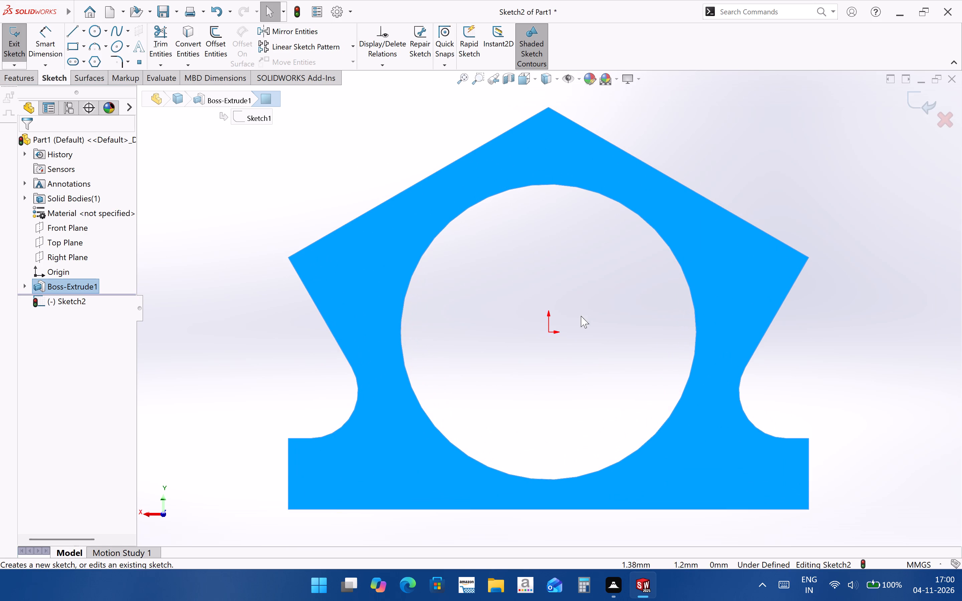
# Sketch a circle about 6.3 mm in diameter inside the bore, centred level with the origin and about 1.6 mm left of it.
pyautogui.scroll(2, 581, 325)
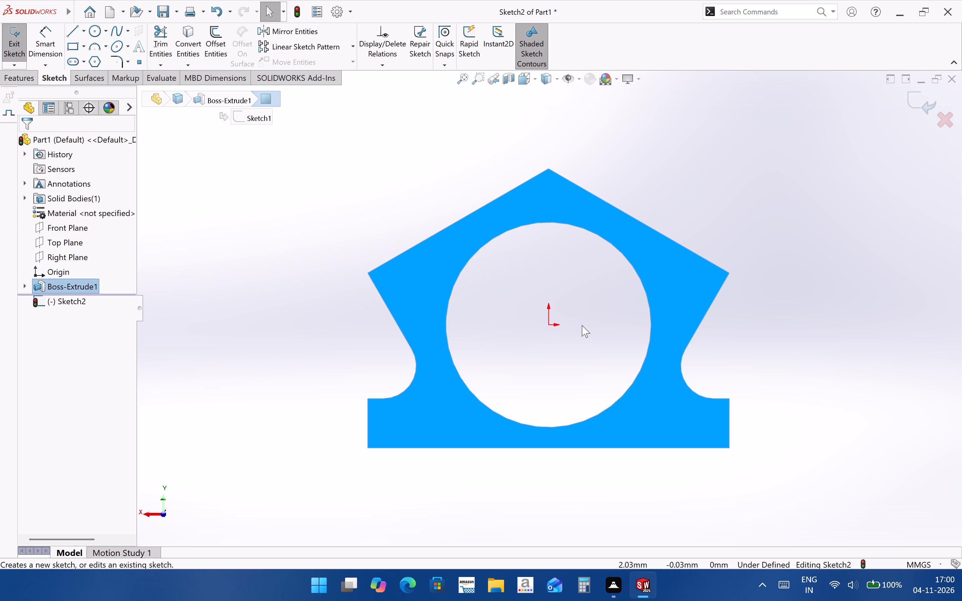
pyautogui.click(96, 26)
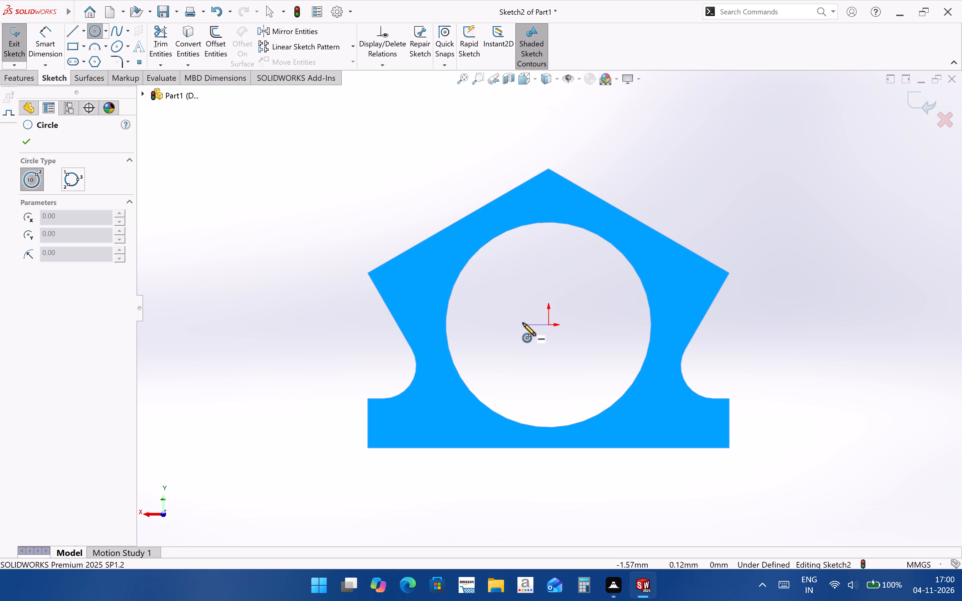
pyautogui.click(523, 323)
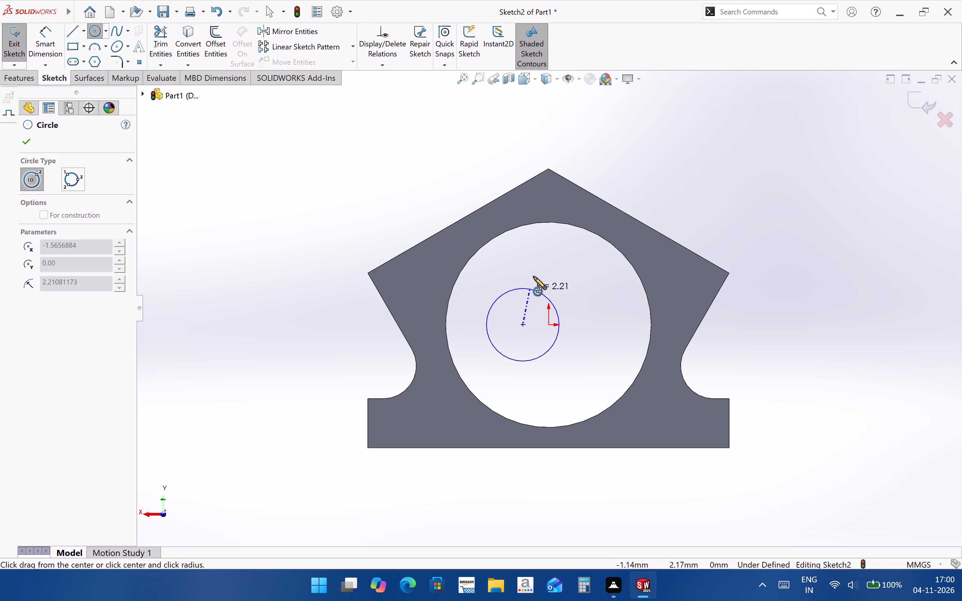
pyautogui.click(534, 274)
# Dimension the new circle's diameter as 9.5 mm.
pyautogui.click(51, 29)
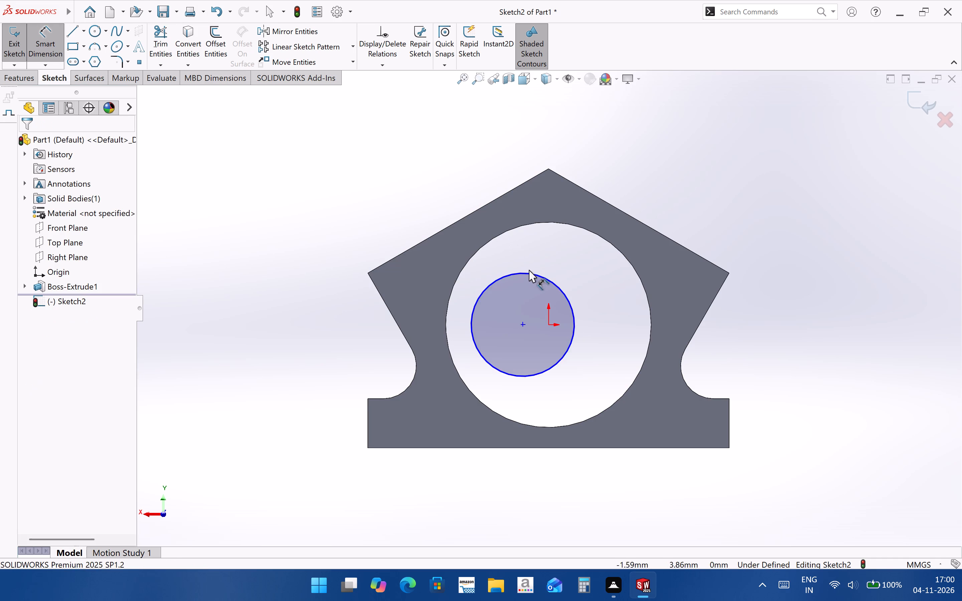
pyautogui.click(539, 277)
pyautogui.click(557, 251)
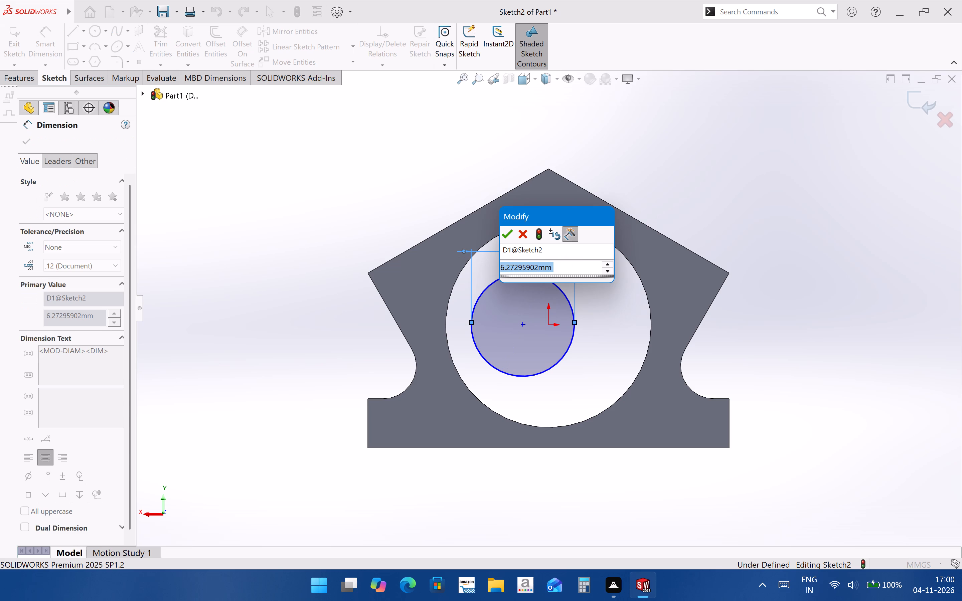
pyautogui.write('9.5')
pyautogui.press('Return')
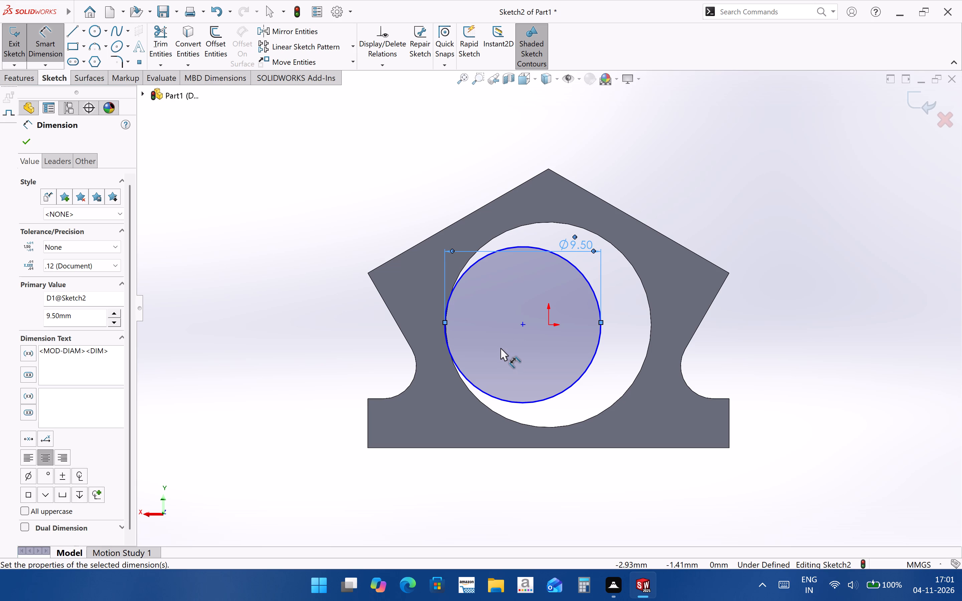
# Dimension the horizontal distance from the circle's centre to the base's left vertical edge as 2.75 mm.
pyautogui.click(524, 325)
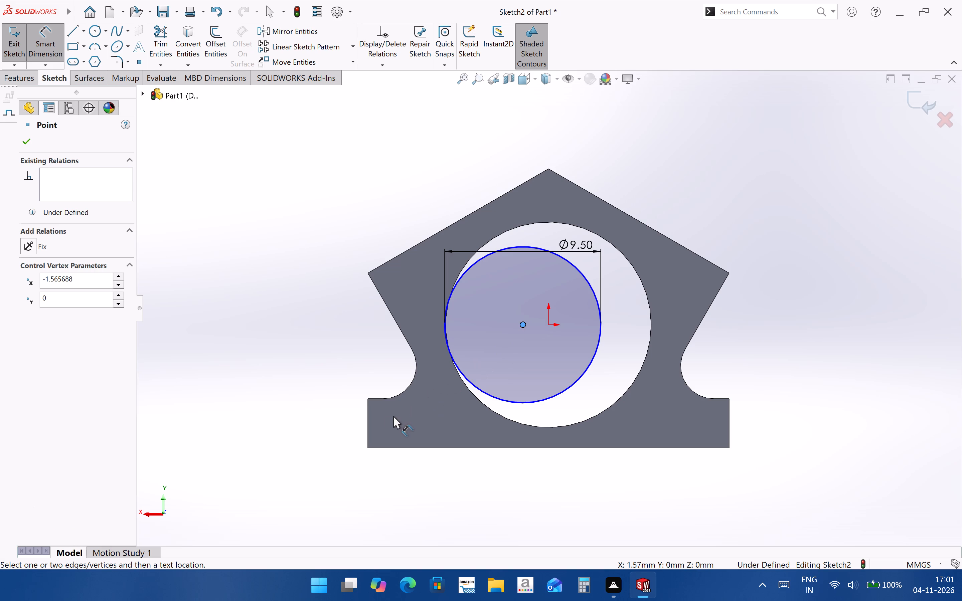
pyautogui.click(368, 422)
pyautogui.click(453, 485)
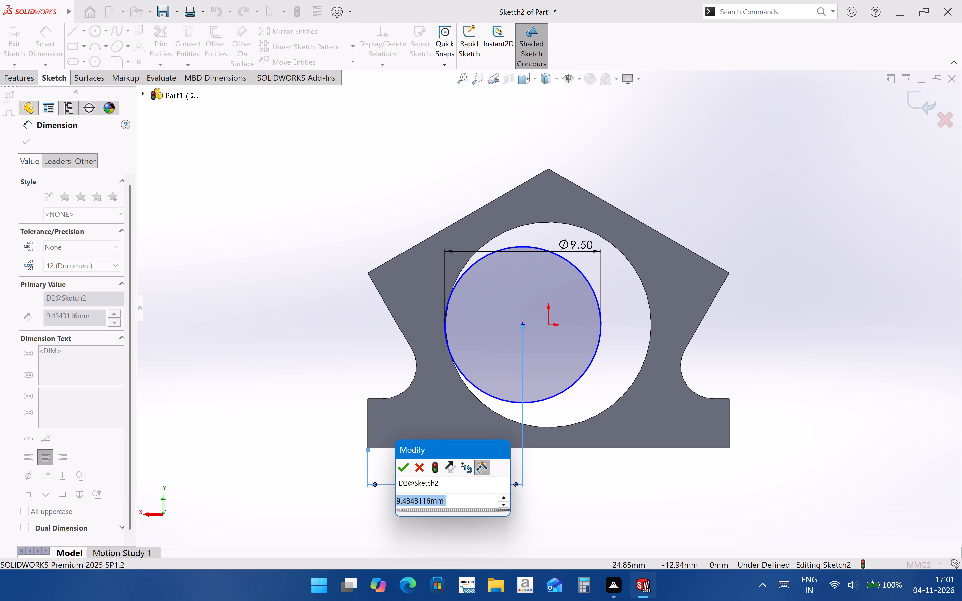
pyautogui.press('2')
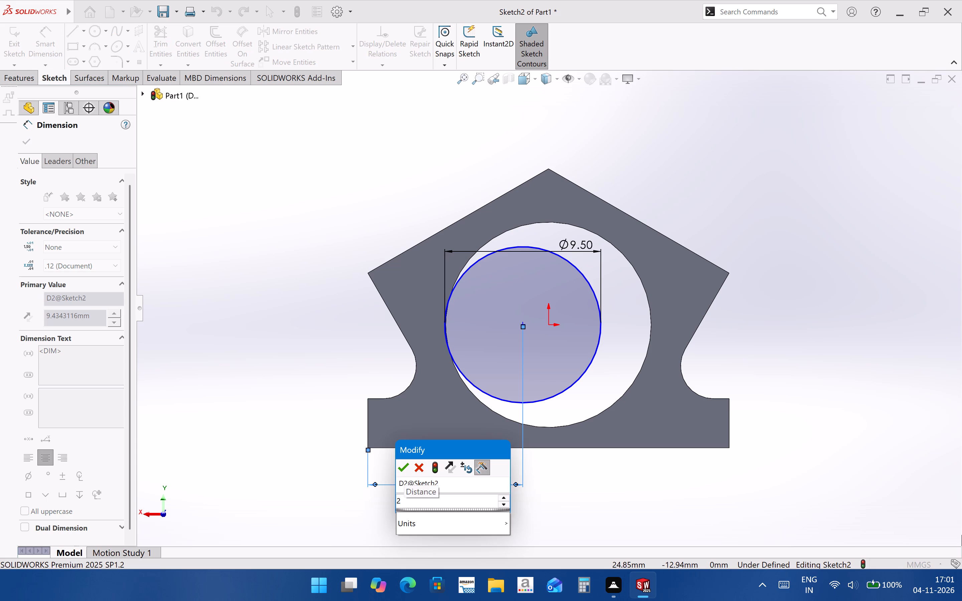
pyautogui.press('.')
pyautogui.write('75')
pyautogui.press('Return')
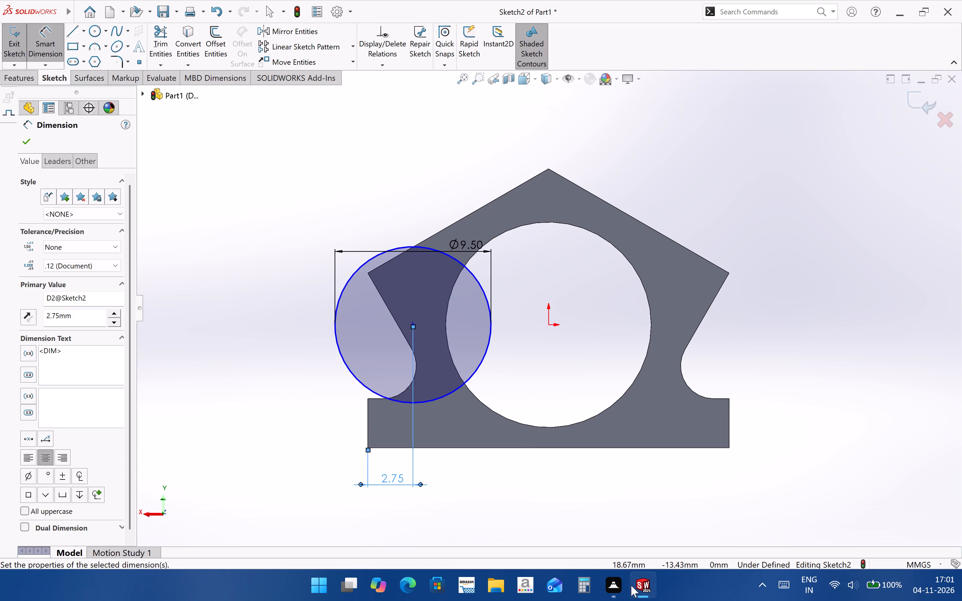
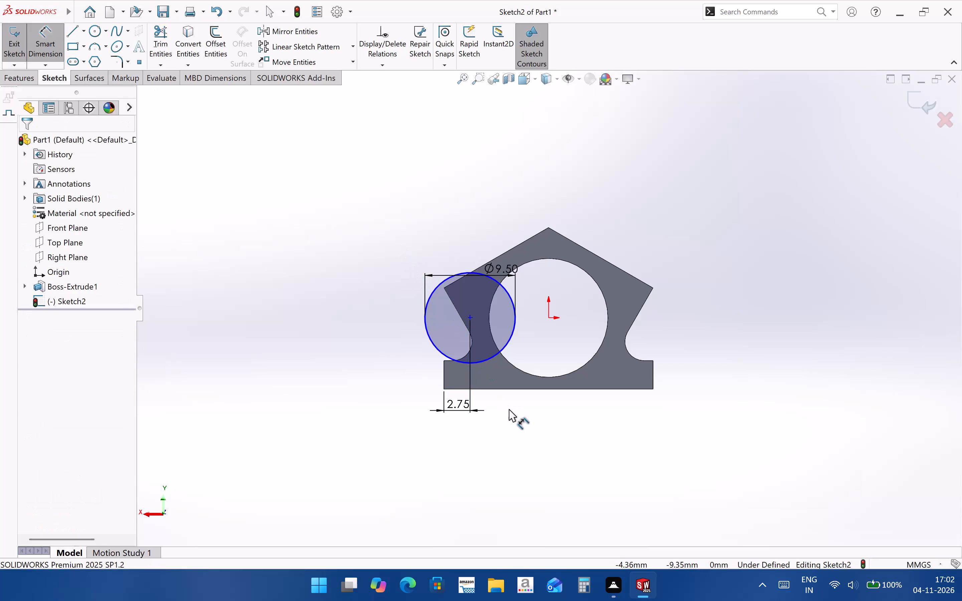
# Delete the 9.5 mm circle with its dimensions and exit the rear-face sketch, discarding its changes.
pyautogui.press('Escape')
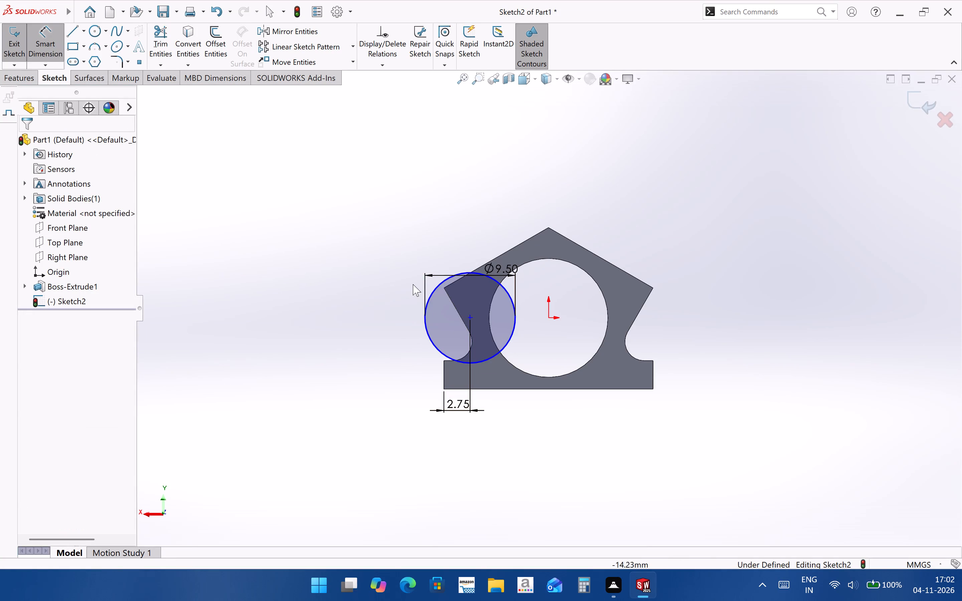
pyautogui.moveTo(395, 269); pyautogui.dragTo(531, 425)
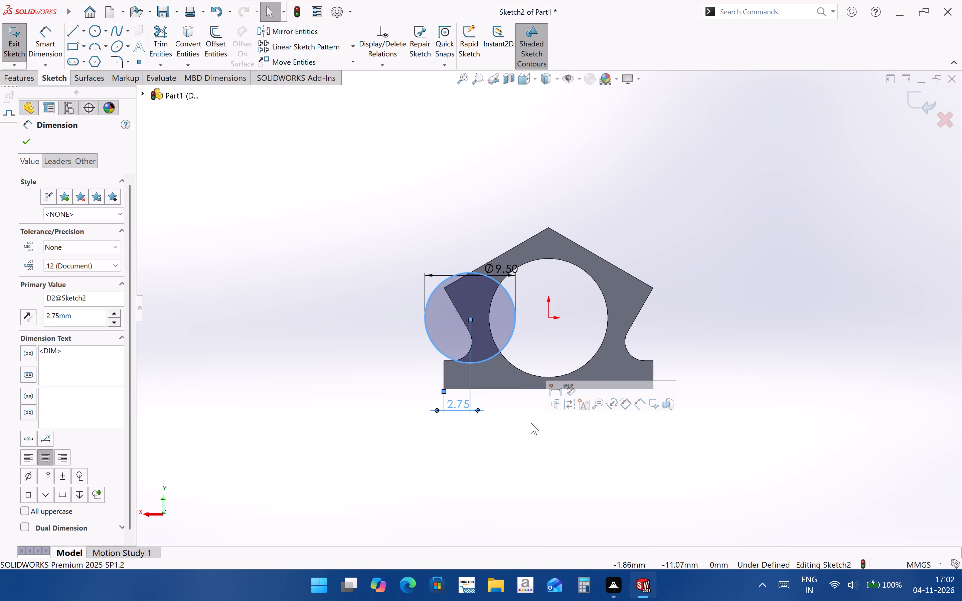
pyautogui.press('Delete')
pyautogui.click(407, 301)
pyautogui.click(407, 296)
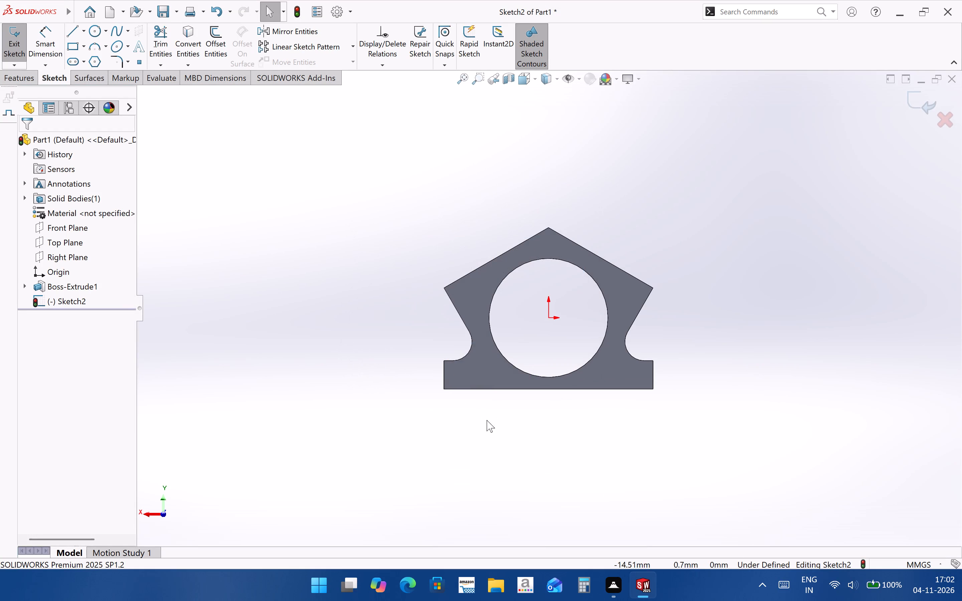
pyautogui.moveTo(932, 130); pyautogui.dragTo(937, 128)
pyautogui.click(937, 127)
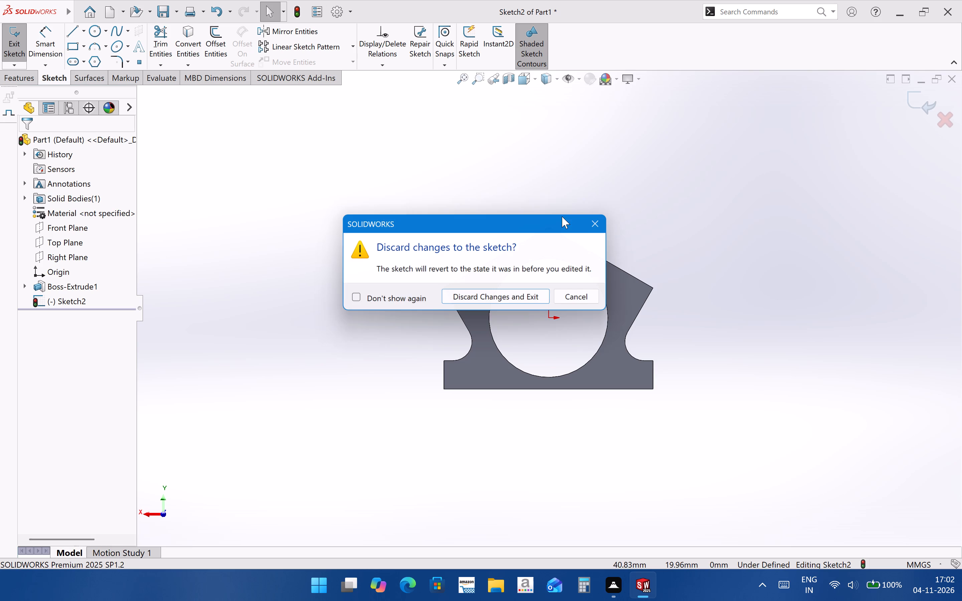
pyautogui.click(526, 299)
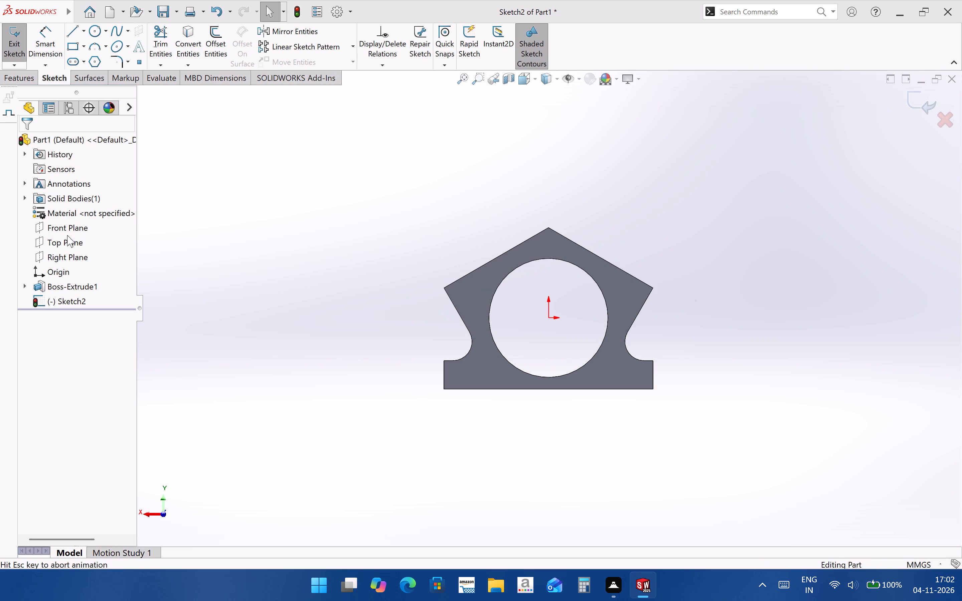
# Examine how the Front and Top Planes lie relative to the block, viewing the Top Plane square-on and from several angles.
pyautogui.click(69, 228)
pyautogui.scroll(3, 373, 429)
pyautogui.moveTo(376, 425); pyautogui.dragTo(426, 448, button='middle')
pyautogui.click(51, 248)
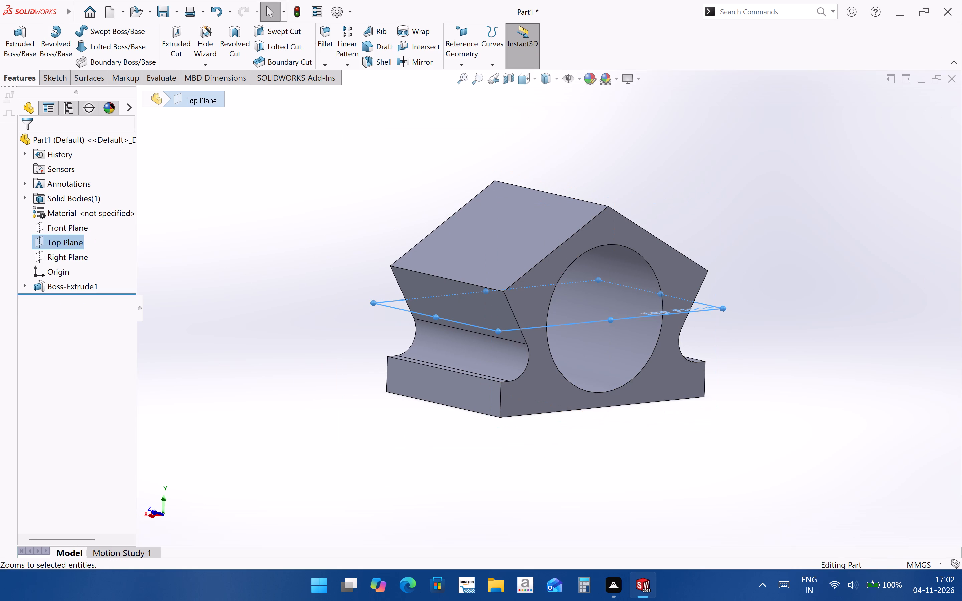
pyautogui.hotkey('ctrl', '8')
pyautogui.scroll(3, 961, 301)
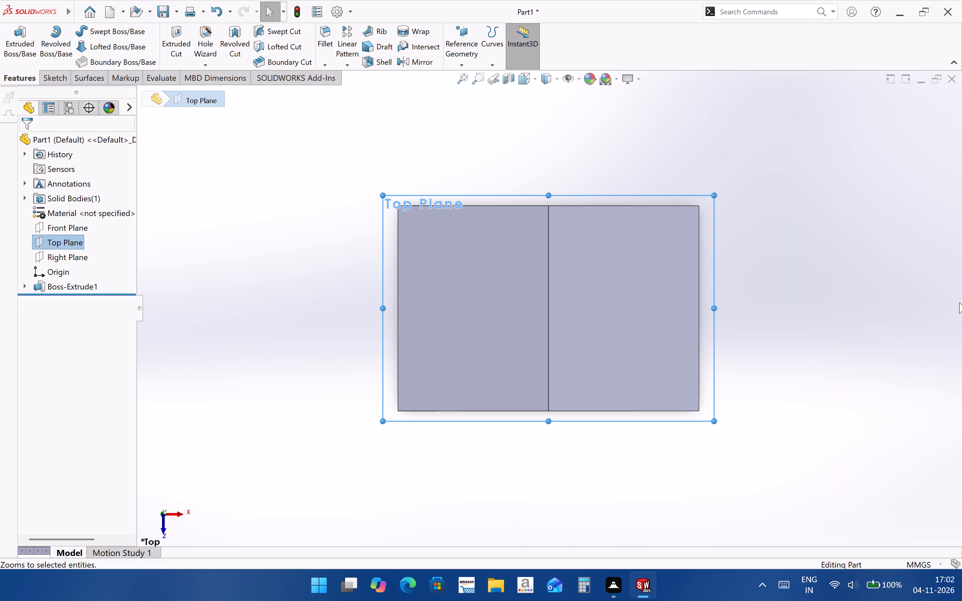
pyautogui.moveTo(753, 369); pyautogui.dragTo(654, 387, button='middle')
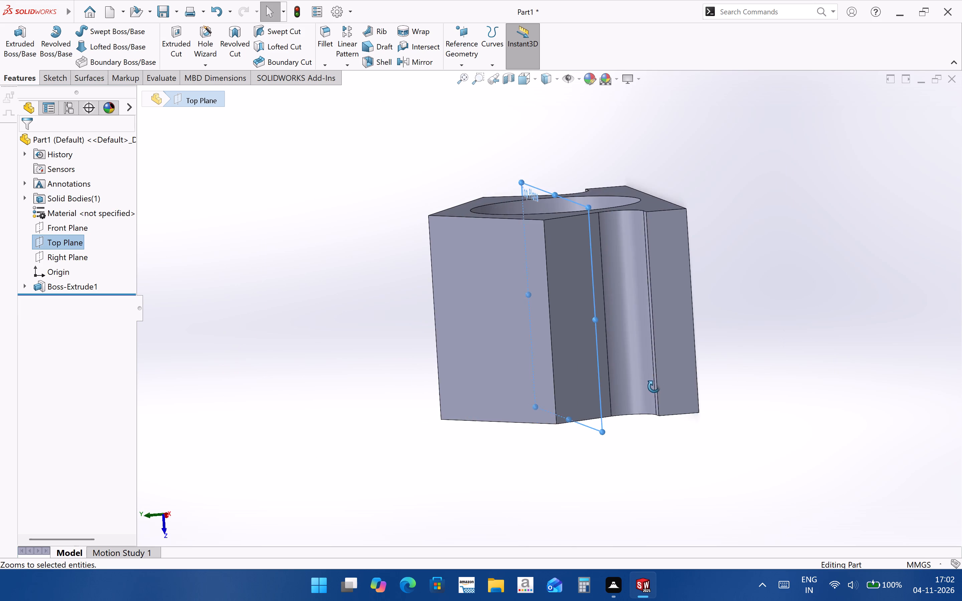
pyautogui.moveTo(654, 387); pyautogui.dragTo(803, 484, button='middle')
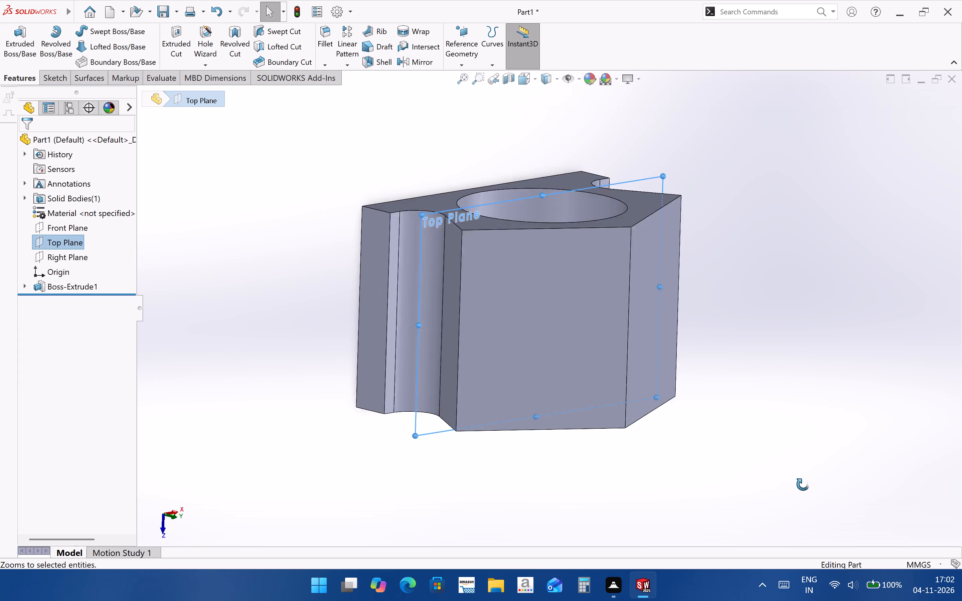
pyautogui.moveTo(803, 484); pyautogui.dragTo(705, 434, button='middle')
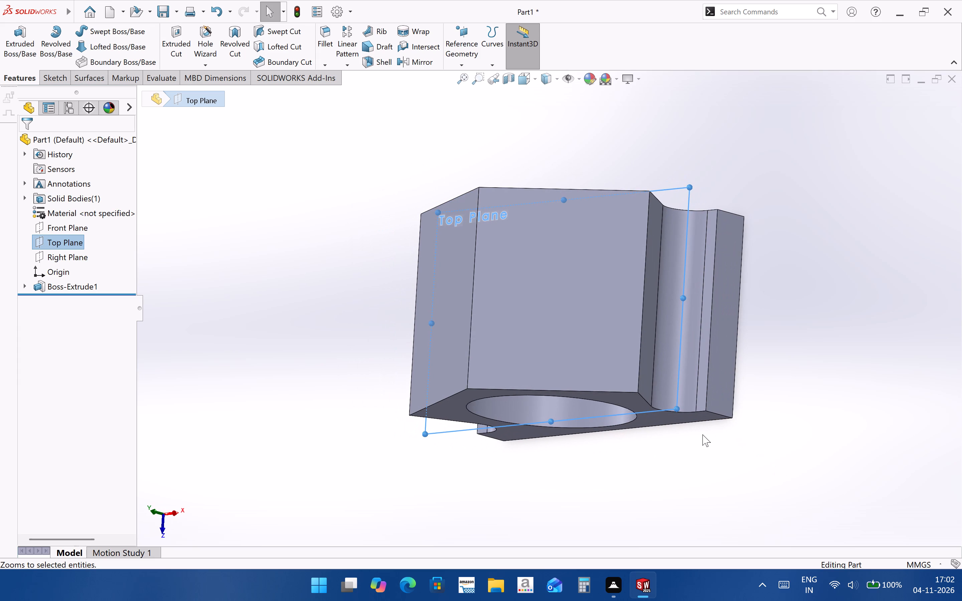
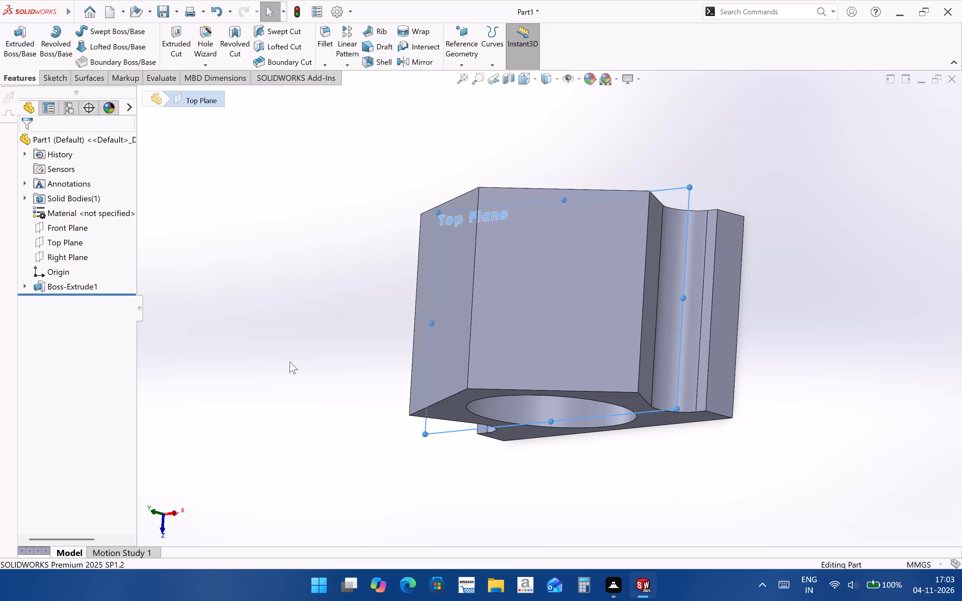
# Sketch two origin-centred circles on the block's front end face, one 6.25 mm in radius over the bore and one about 2.5 mm.
pyautogui.moveTo(563, 423); pyautogui.dragTo(617, 384, button='middle')
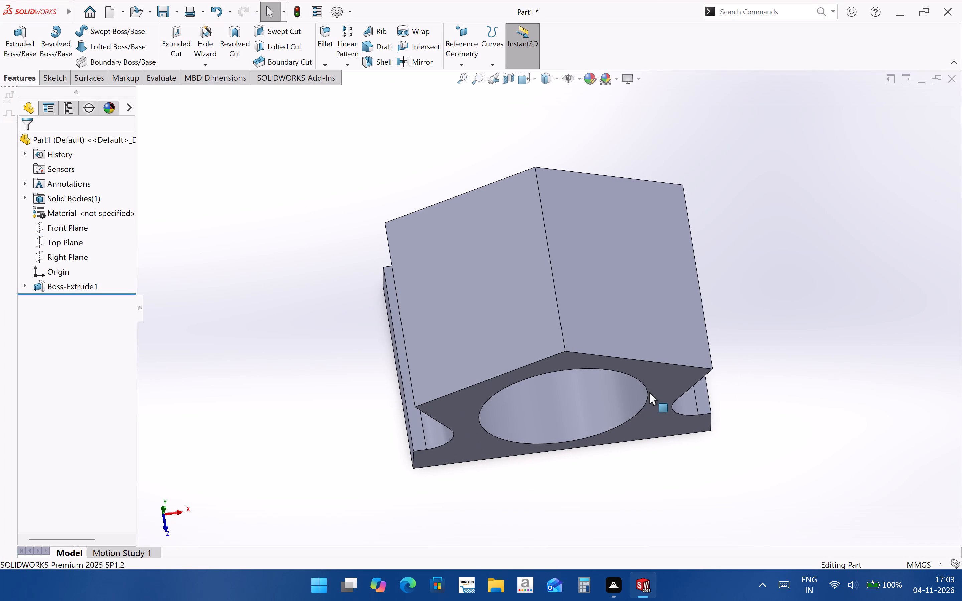
pyautogui.click(655, 389)
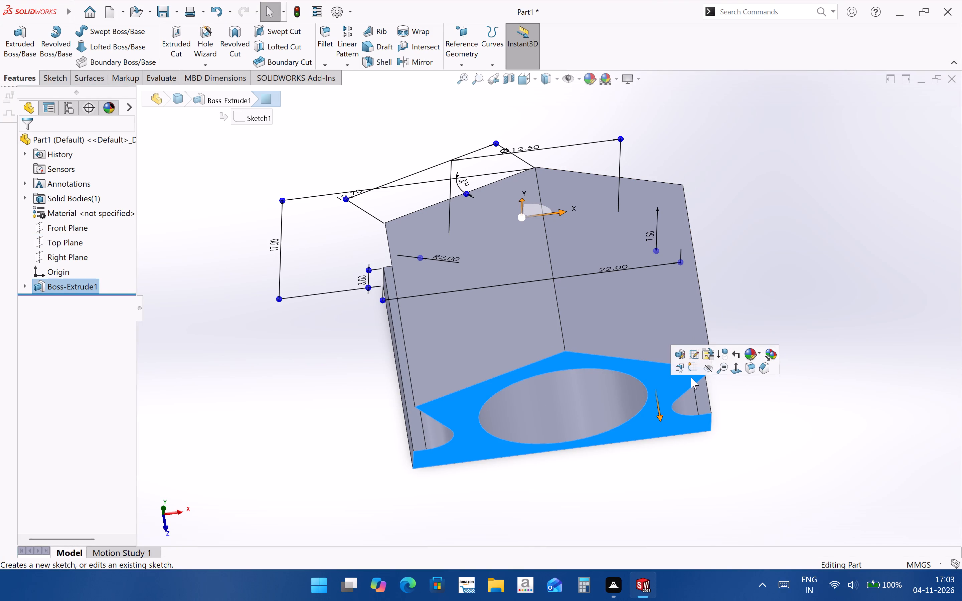
pyautogui.click(696, 368)
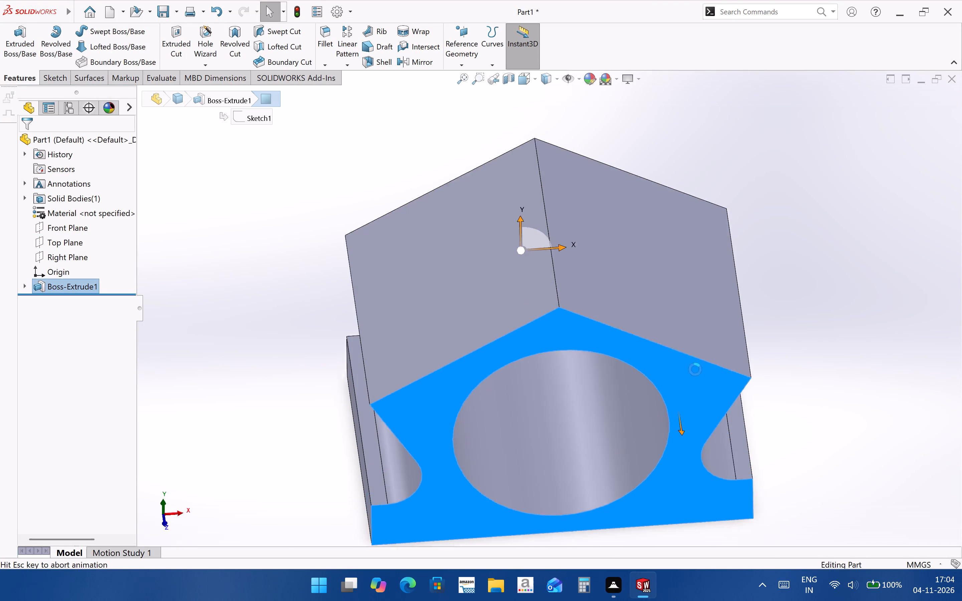
pyautogui.scroll(3, 570, 319)
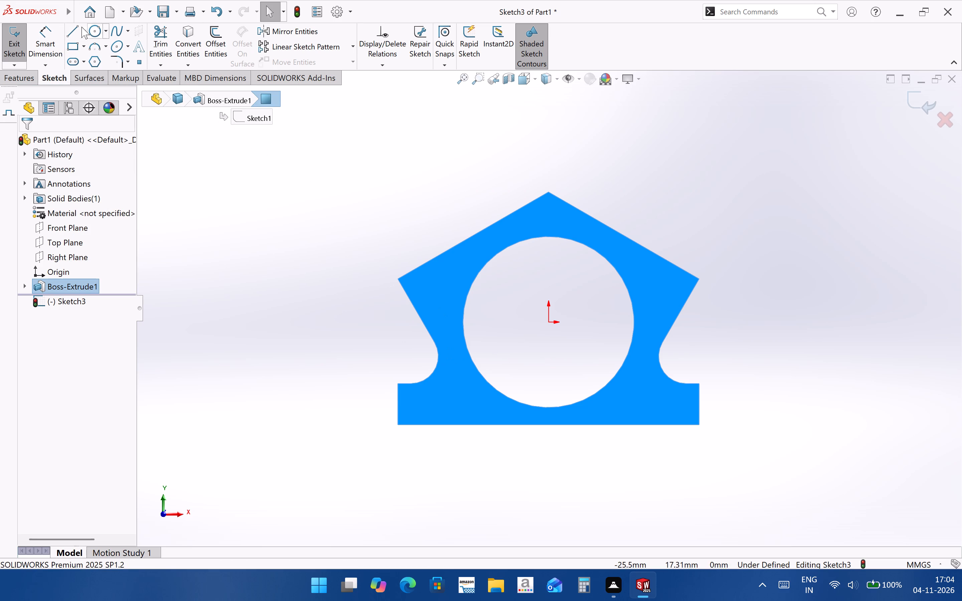
pyautogui.click(96, 31)
pyautogui.click(549, 322)
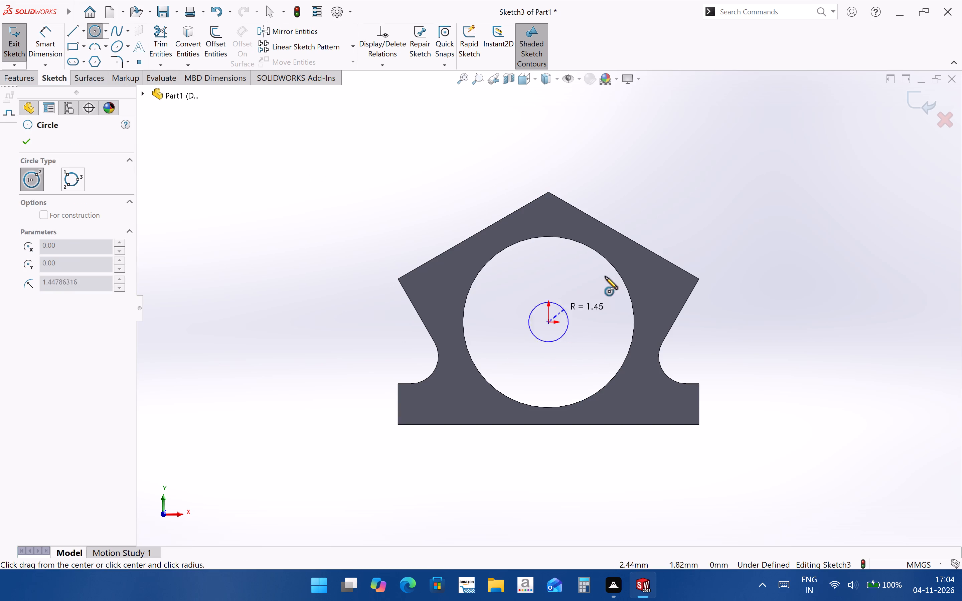
pyautogui.click(615, 268)
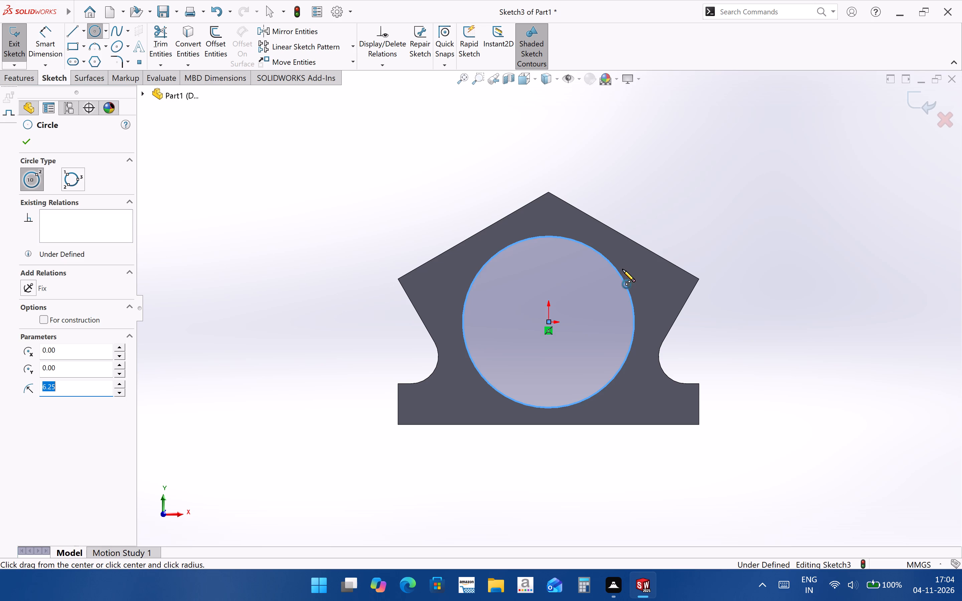
pyautogui.click(549, 320)
pyautogui.click(571, 296)
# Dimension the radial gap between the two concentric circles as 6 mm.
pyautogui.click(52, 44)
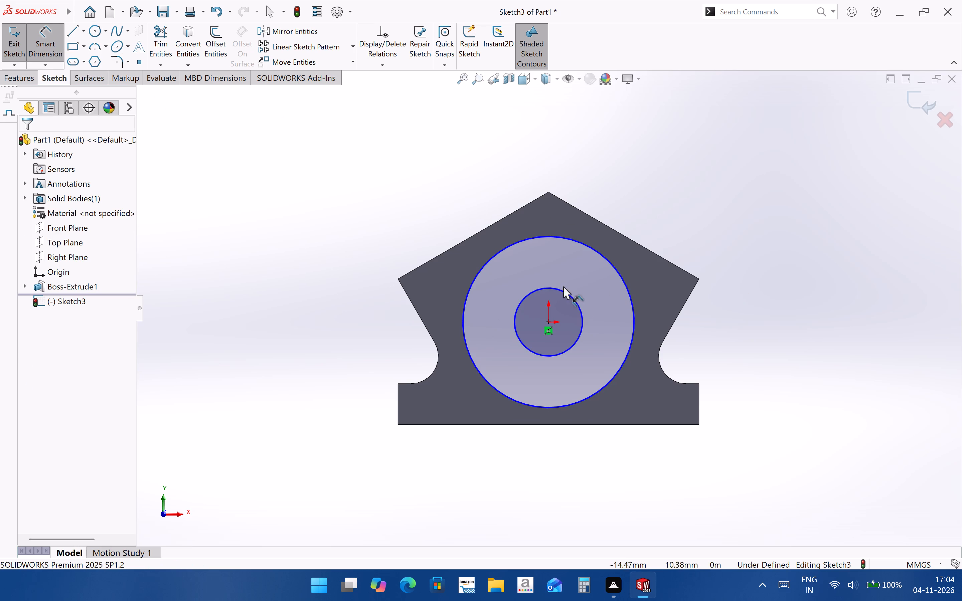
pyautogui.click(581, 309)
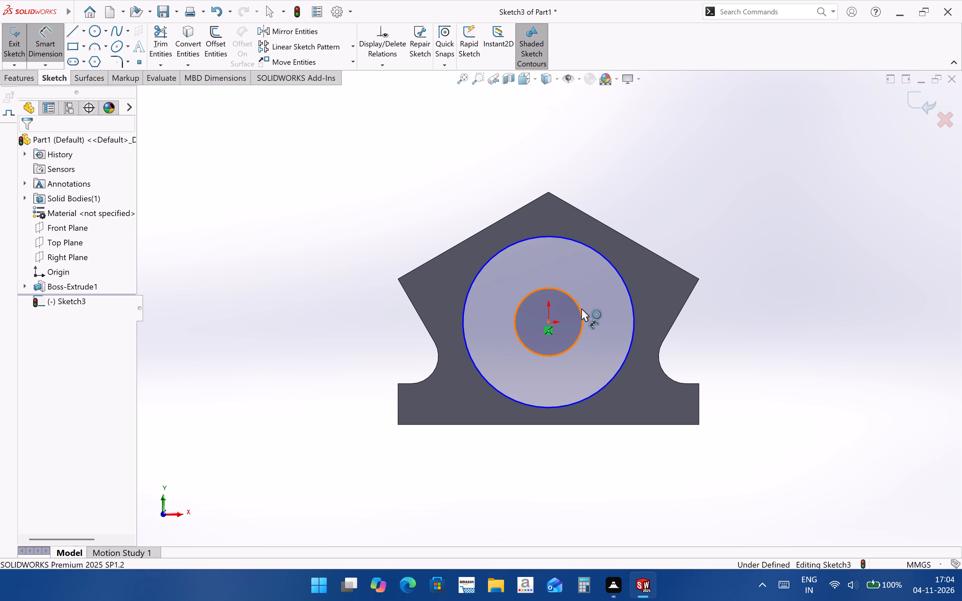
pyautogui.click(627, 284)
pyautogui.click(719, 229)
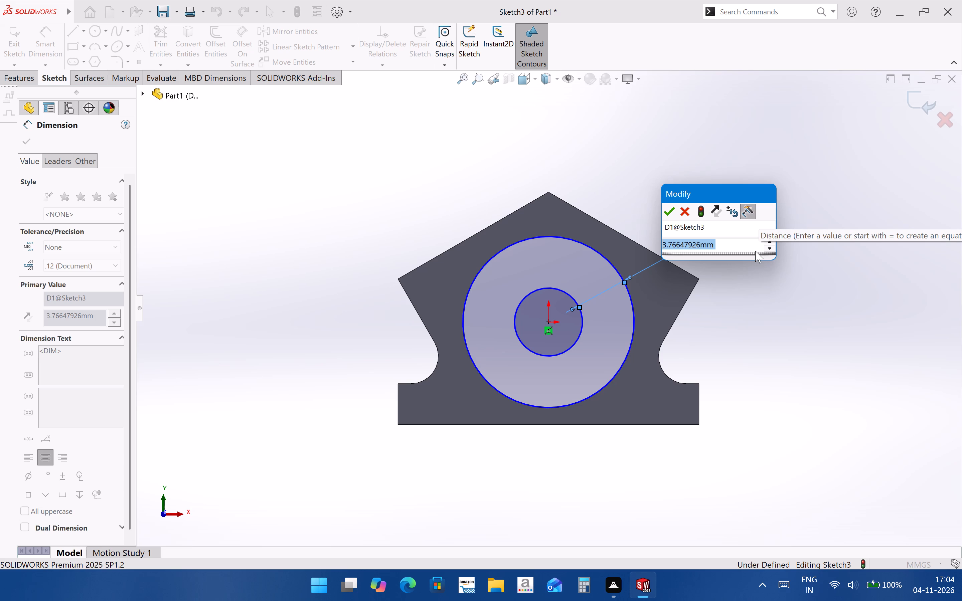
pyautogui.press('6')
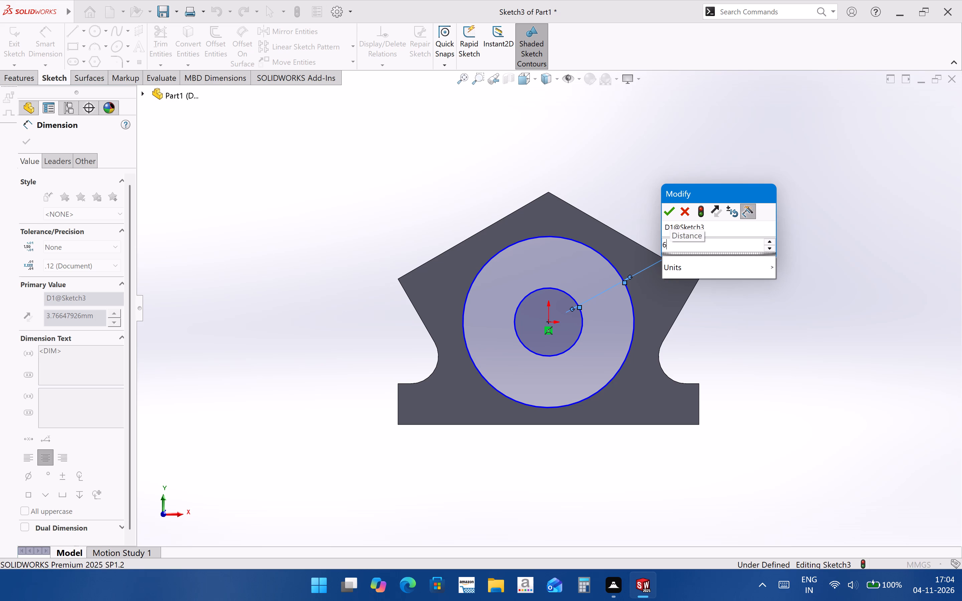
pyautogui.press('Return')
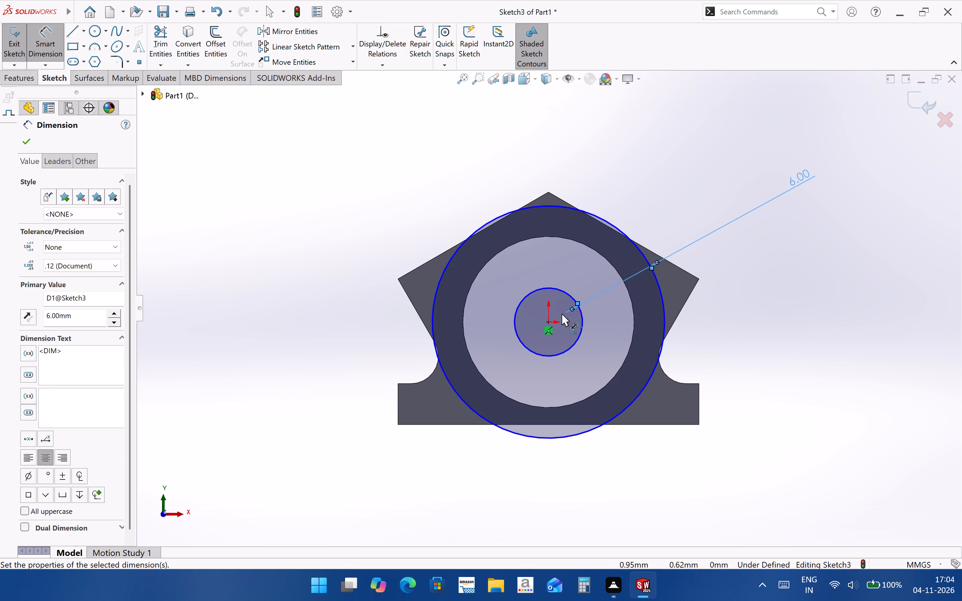
# Delete the outer sketch circle together with its gap dimension, keeping the inner circle.
pyautogui.scroll(1, 617, 310)
pyautogui.moveTo(617, 310); pyautogui.dragTo(669, 367, button='middle')
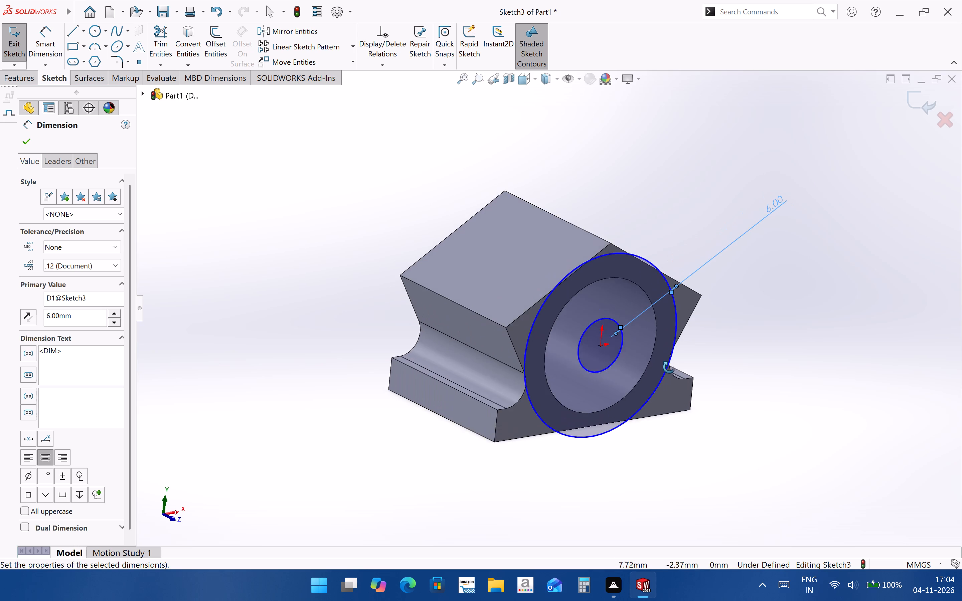
pyautogui.moveTo(669, 367); pyautogui.dragTo(655, 344, button='middle')
pyautogui.moveTo(650, 342); pyautogui.dragTo(628, 330, button='middle')
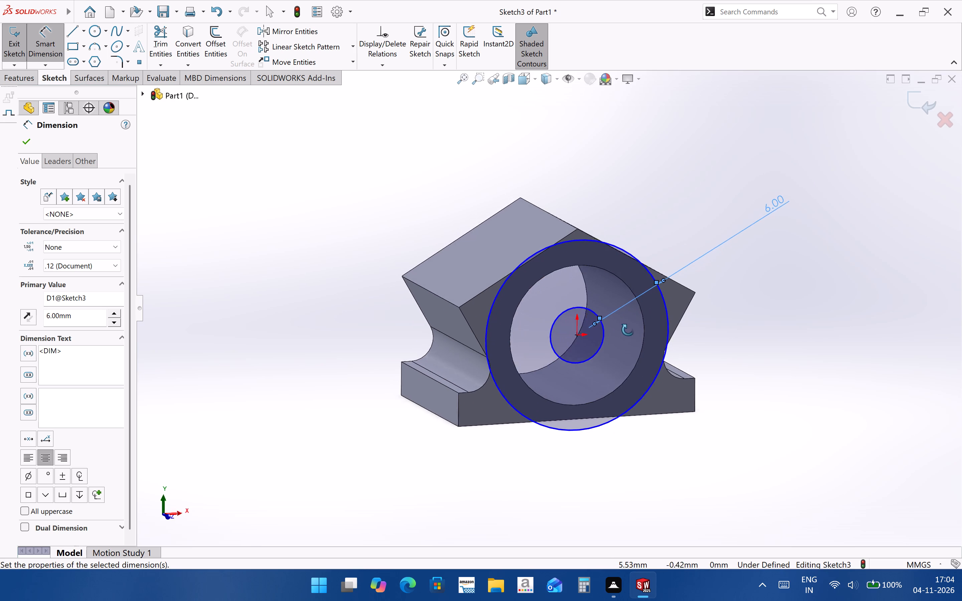
pyautogui.moveTo(628, 330); pyautogui.dragTo(613, 287, button='middle')
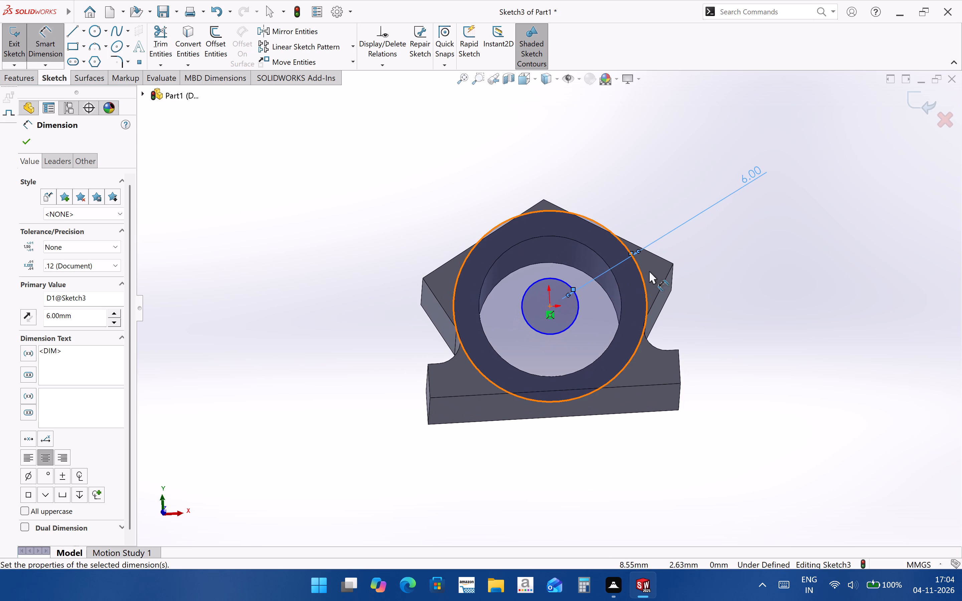
pyautogui.click(642, 273)
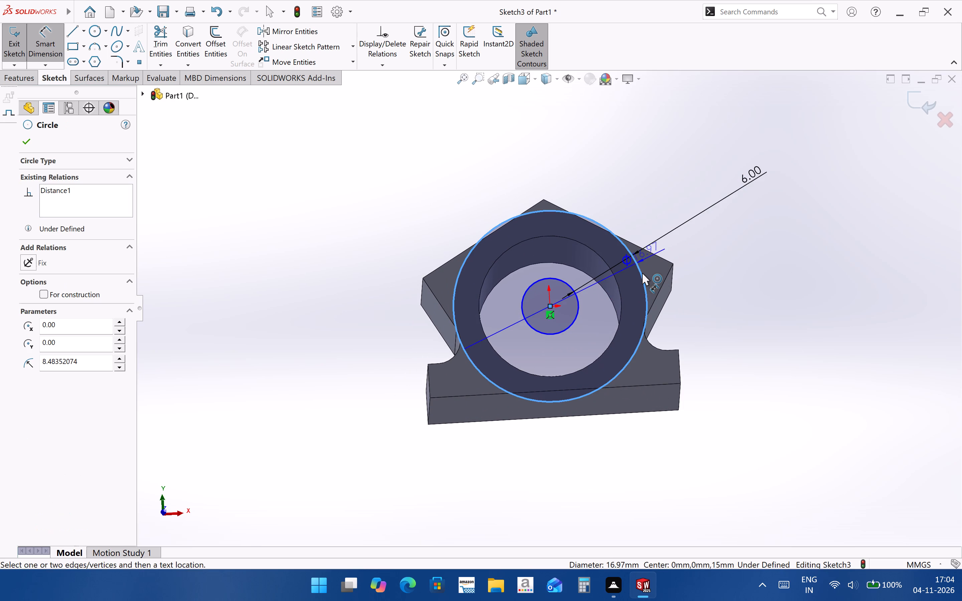
pyautogui.press('Delete')
pyautogui.click(411, 292)
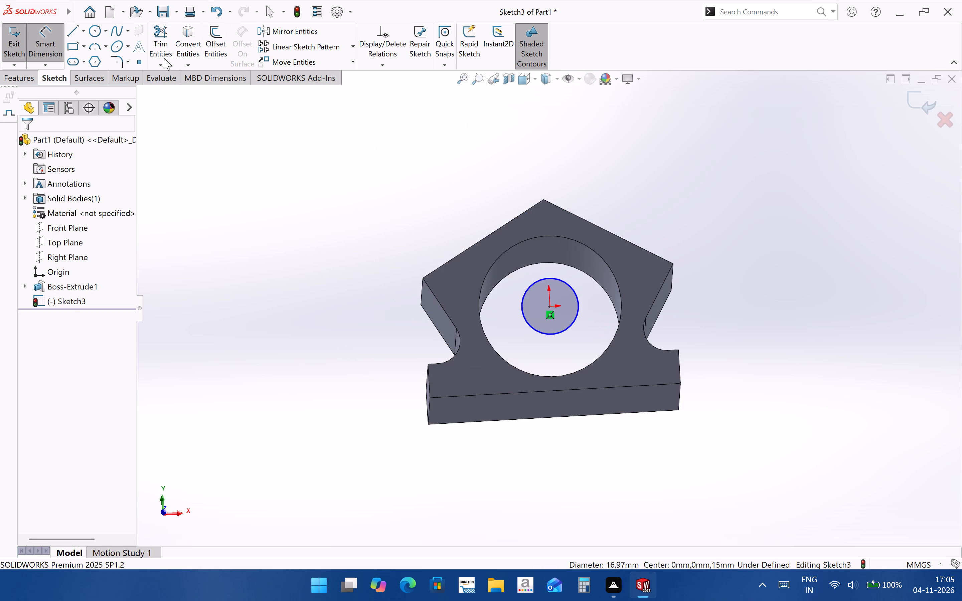
# Dimension the remaining inner circle's diameter as 6 mm.
pyautogui.click(45, 44)
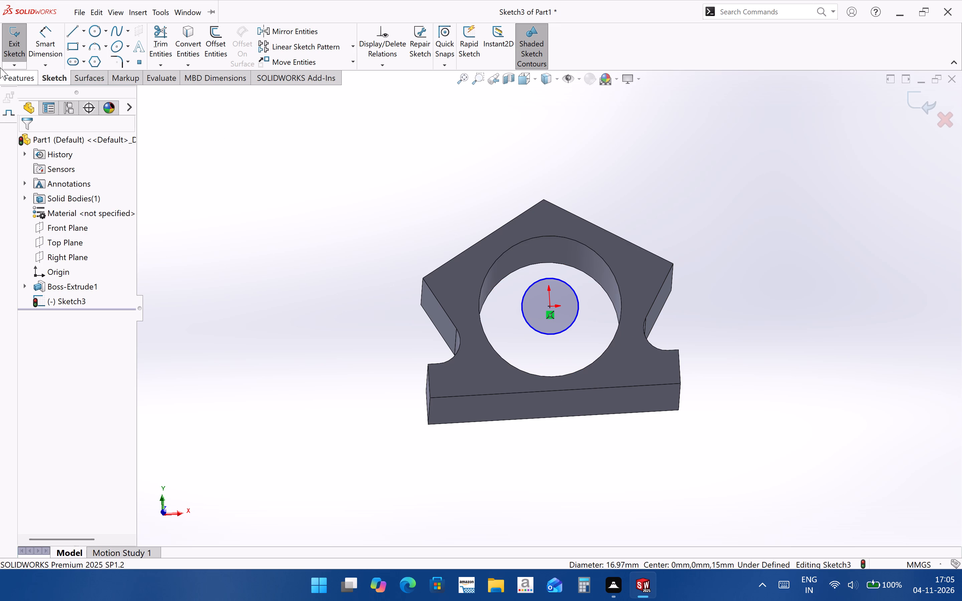
pyautogui.click(41, 36)
pyautogui.click(570, 325)
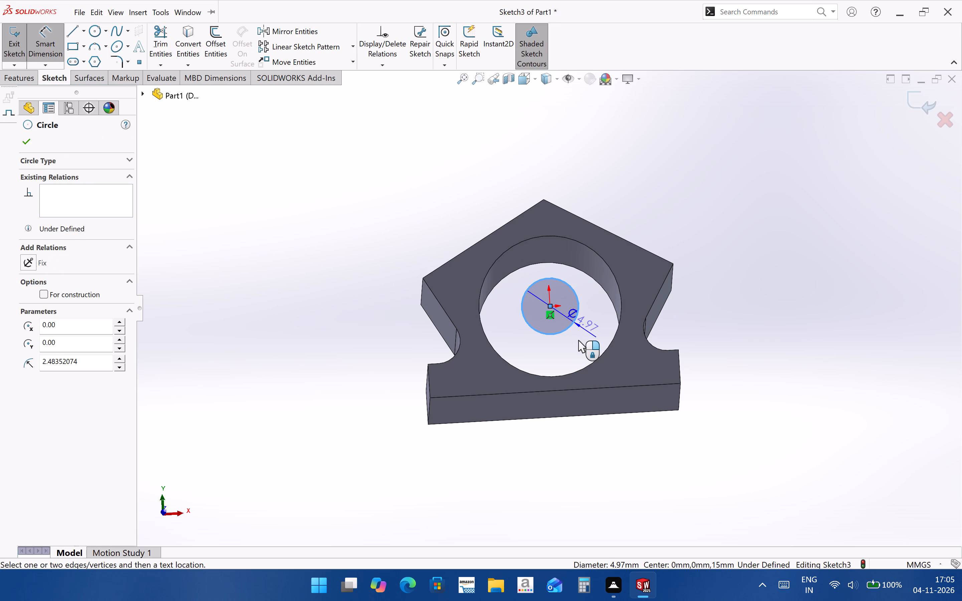
pyautogui.click(583, 340)
pyautogui.press('6')
pyautogui.press('Return')
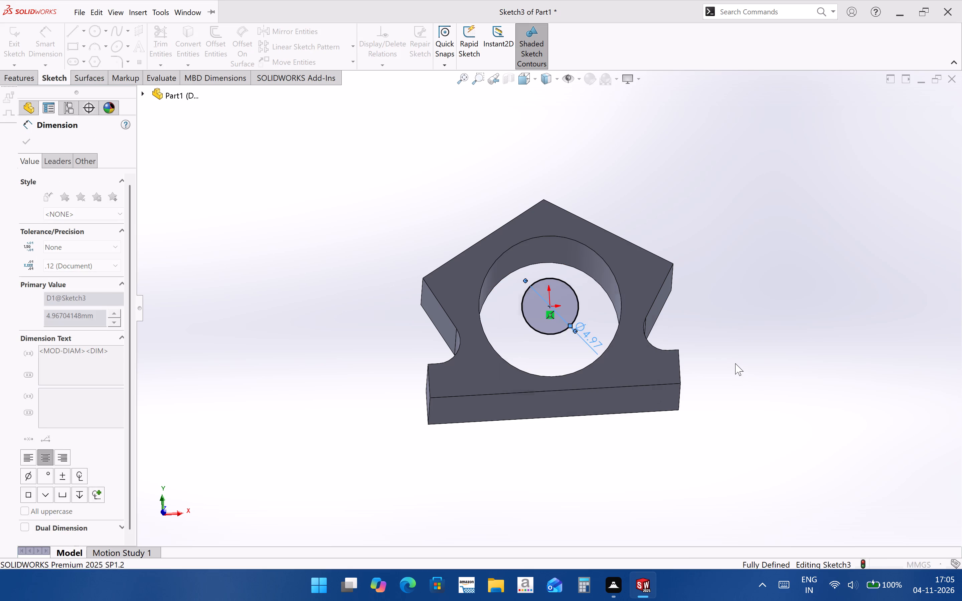
# Convert the bore's circular edge on the sketched face into a sketch entity, without converting the whole face.
pyautogui.moveTo(623, 362); pyautogui.dragTo(626, 384, button='middle')
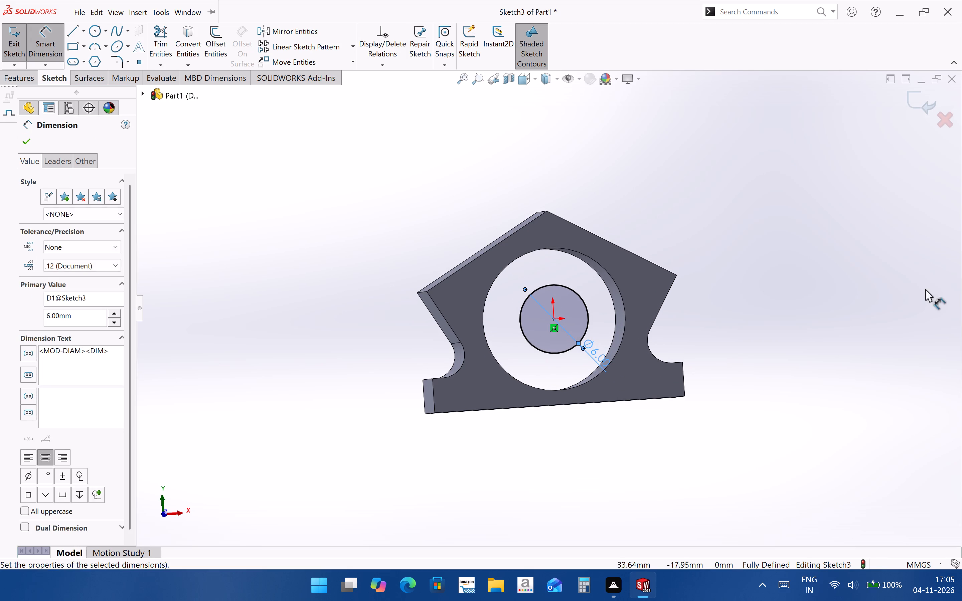
pyautogui.click(191, 42)
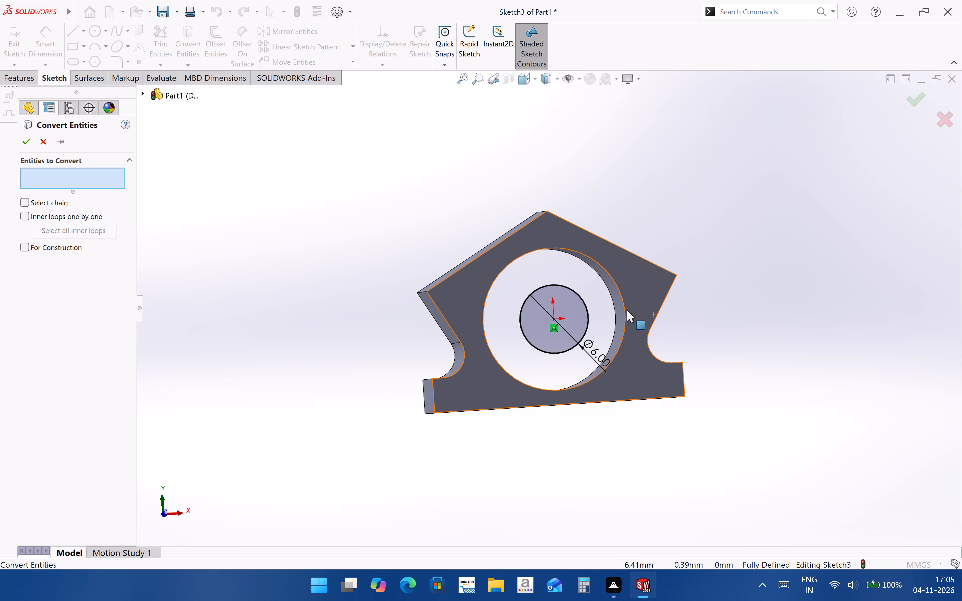
pyautogui.click(627, 310)
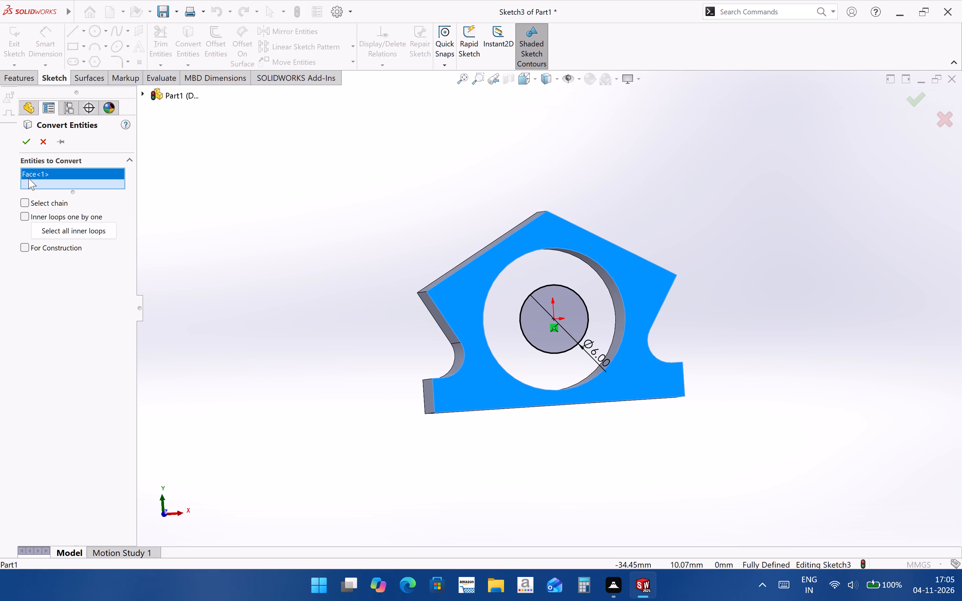
pyautogui.click(32, 169)
pyautogui.click(35, 174)
pyautogui.press('Delete')
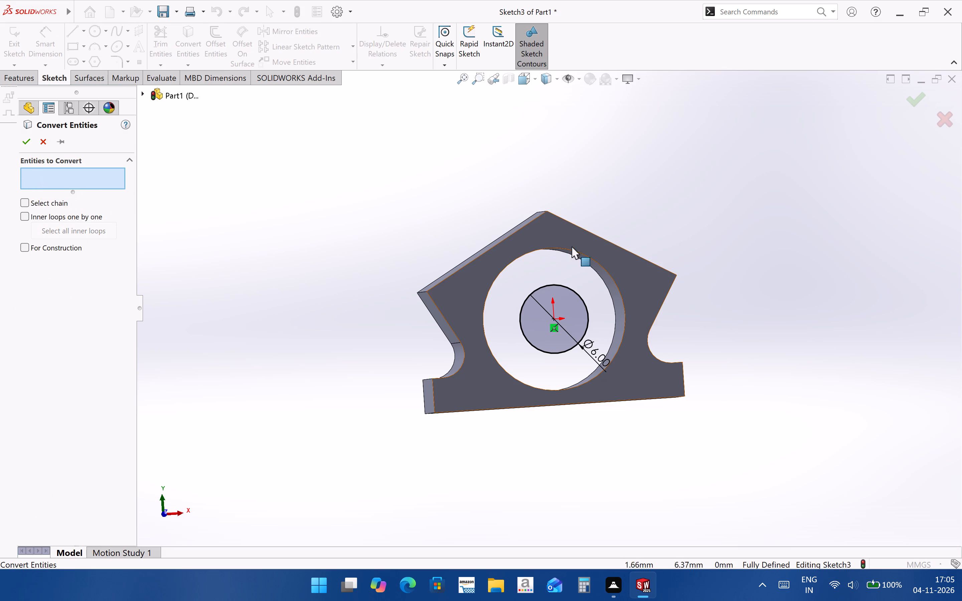
pyautogui.click(594, 260)
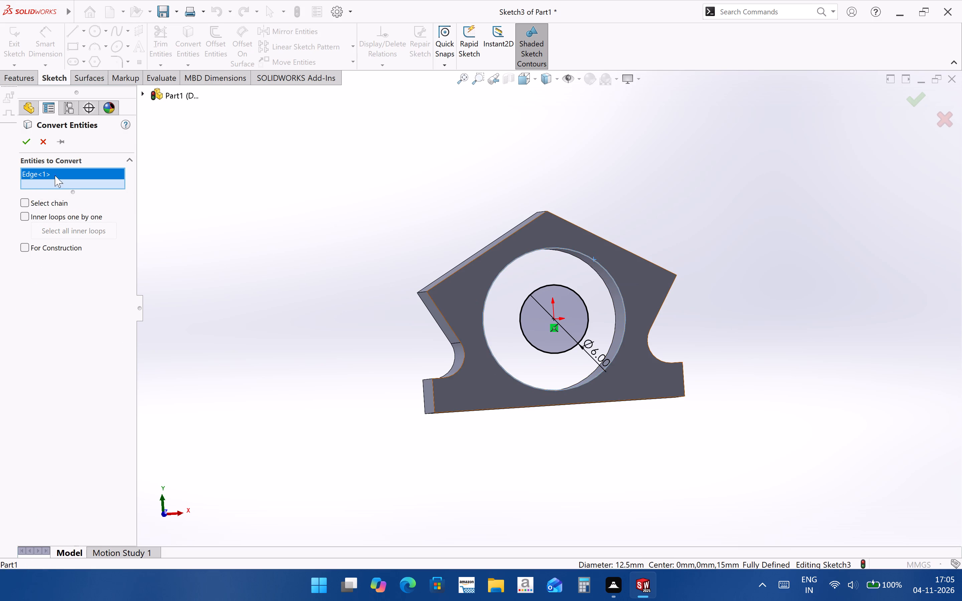
pyautogui.click(25, 145)
pyautogui.click(743, 347)
# Extrude the ring between the bore edge and the 6 mm circle 2 mm inward into the block, merging the result.
pyautogui.moveTo(556, 380); pyautogui.dragTo(528, 373, button='middle')
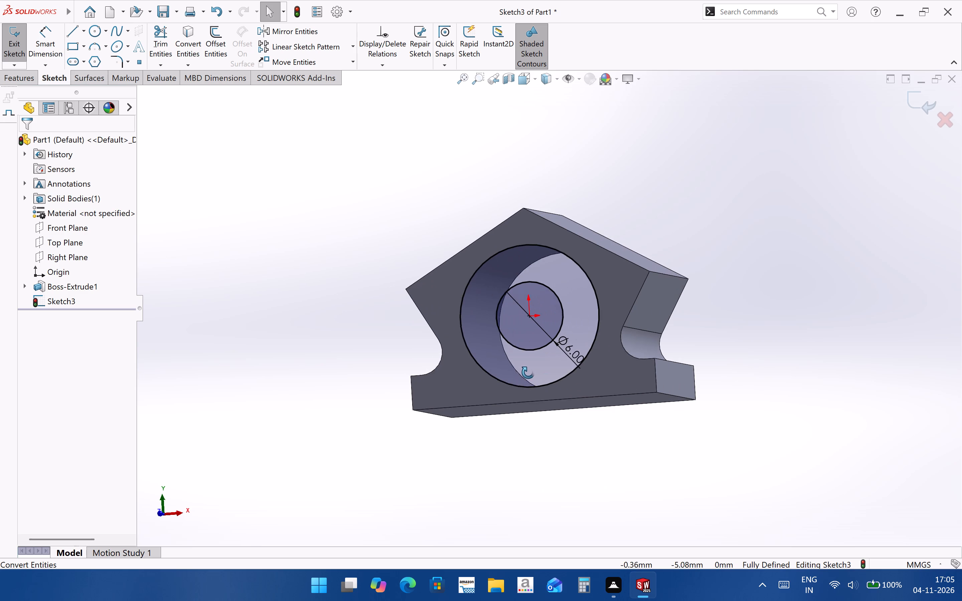
pyautogui.moveTo(528, 373); pyautogui.dragTo(587, 387, button='middle')
pyautogui.click(24, 88)
pyautogui.click(24, 84)
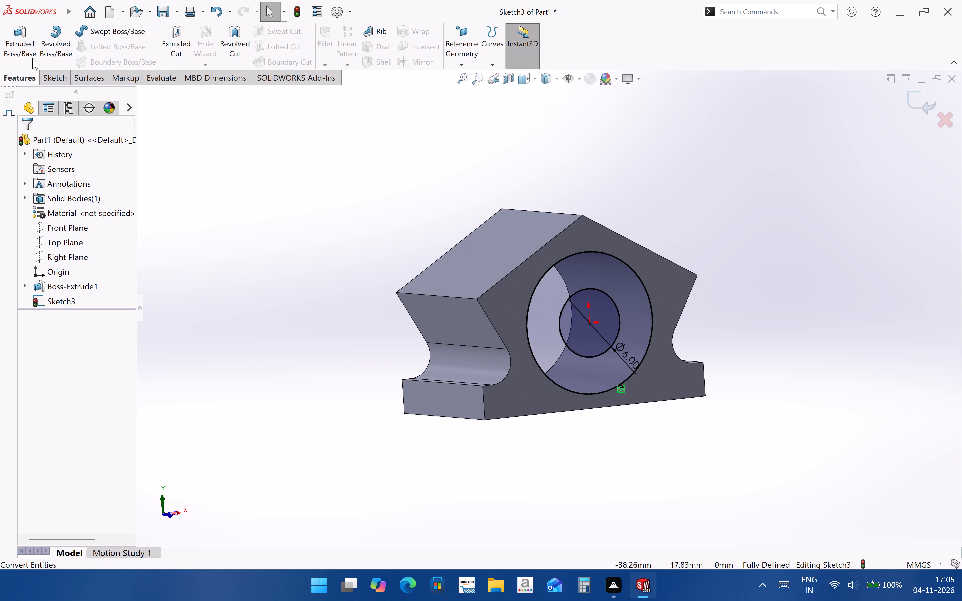
pyautogui.click(19, 44)
pyautogui.moveTo(567, 426); pyautogui.dragTo(573, 408, button='middle')
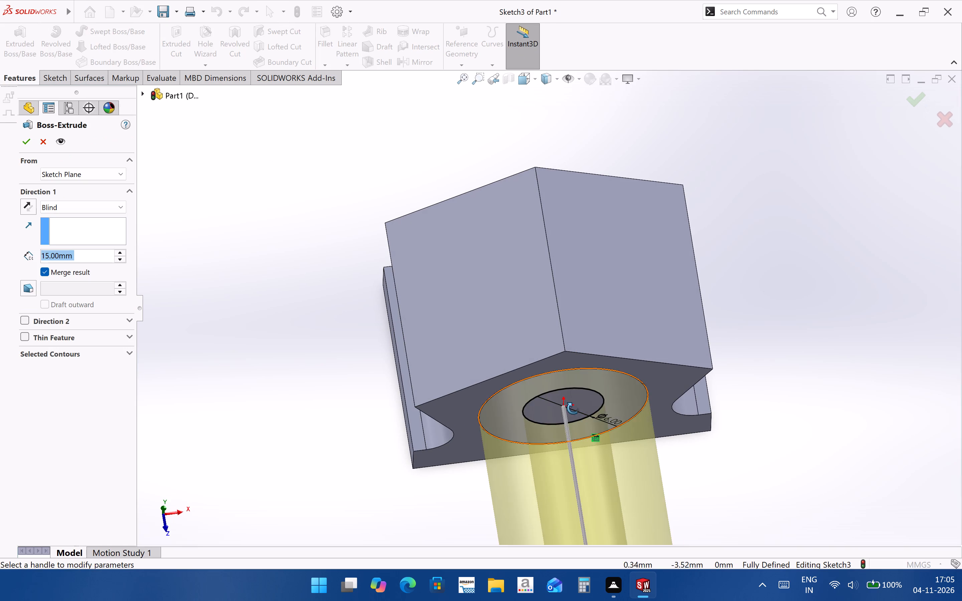
pyautogui.moveTo(573, 408); pyautogui.dragTo(713, 339, button='middle')
pyautogui.click(19, 204)
pyautogui.click(23, 206)
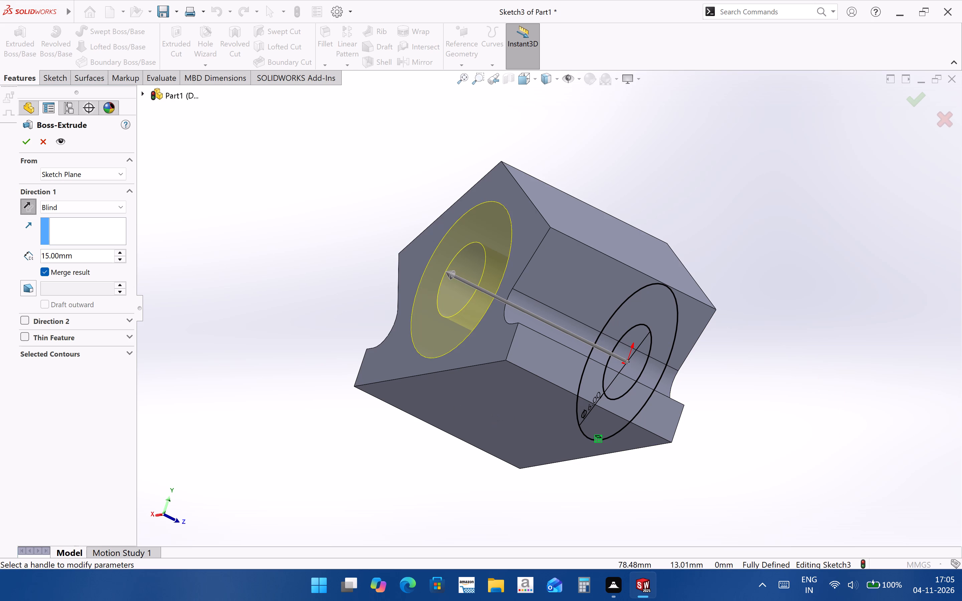
pyautogui.click(93, 254)
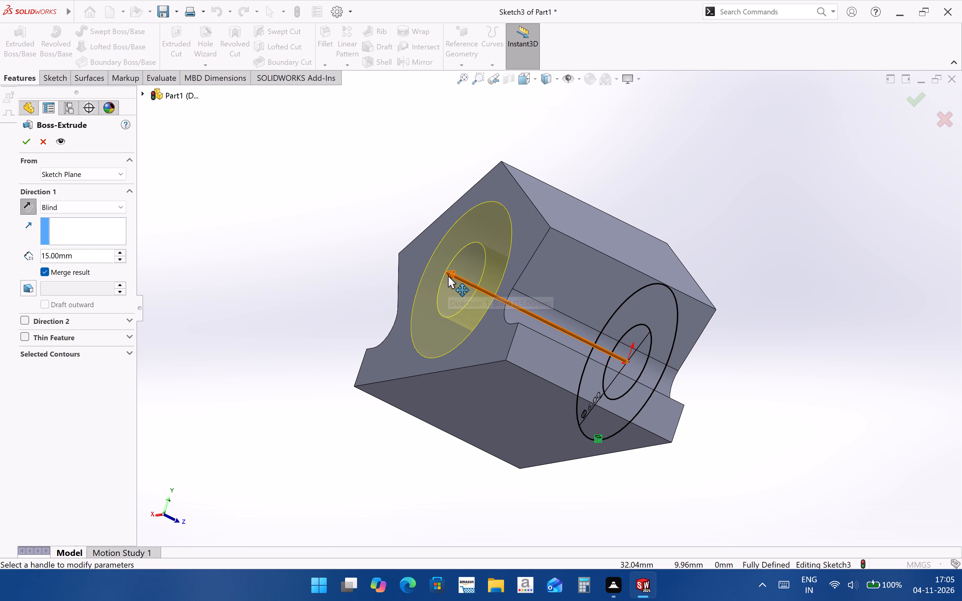
pyautogui.write('-2')
pyautogui.press('Return')
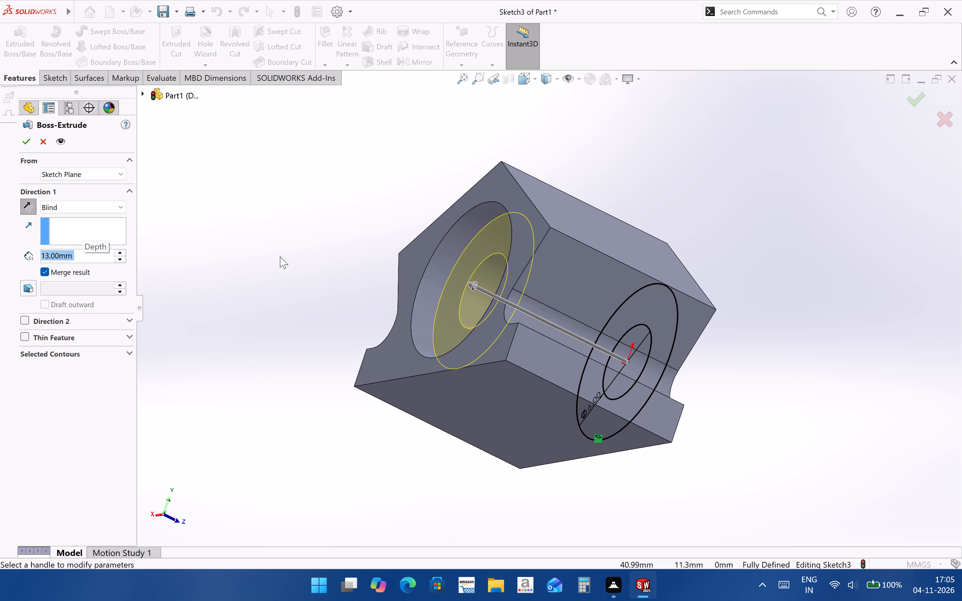
pyautogui.click(89, 258)
pyautogui.moveTo(97, 257); pyautogui.dragTo(0, 250)
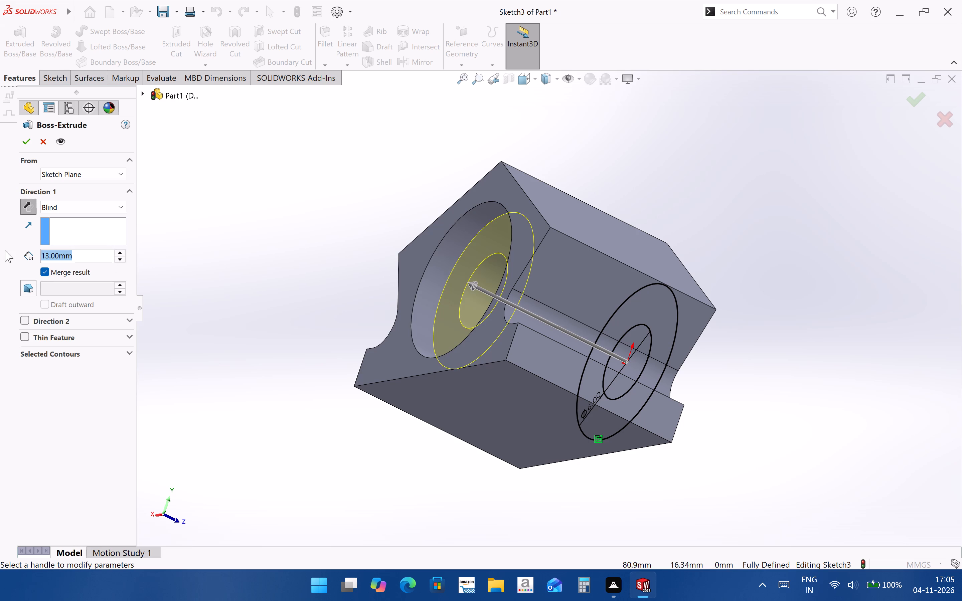
pyautogui.press('2')
pyautogui.press('Return')
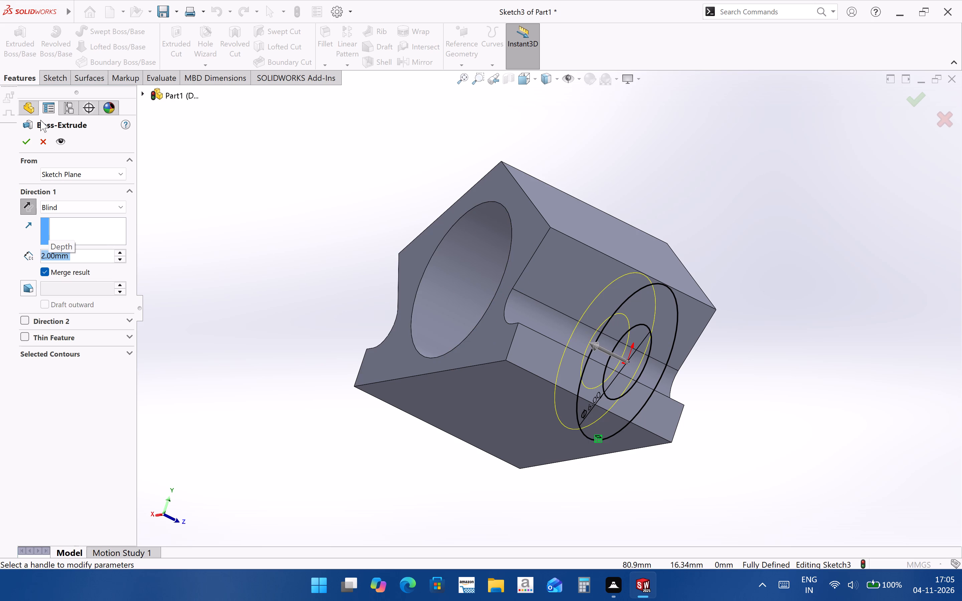
pyautogui.click(31, 134)
pyautogui.click(801, 346)
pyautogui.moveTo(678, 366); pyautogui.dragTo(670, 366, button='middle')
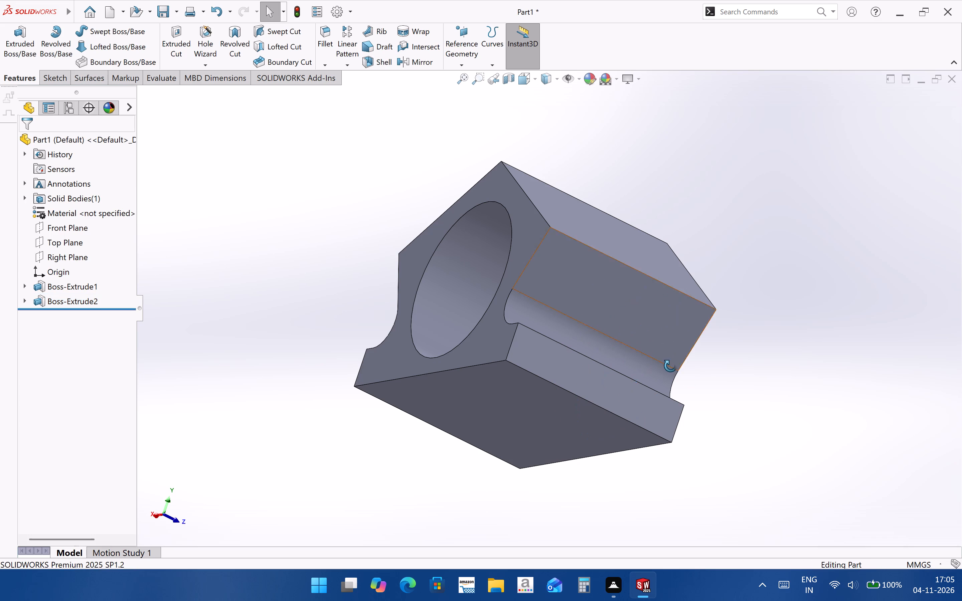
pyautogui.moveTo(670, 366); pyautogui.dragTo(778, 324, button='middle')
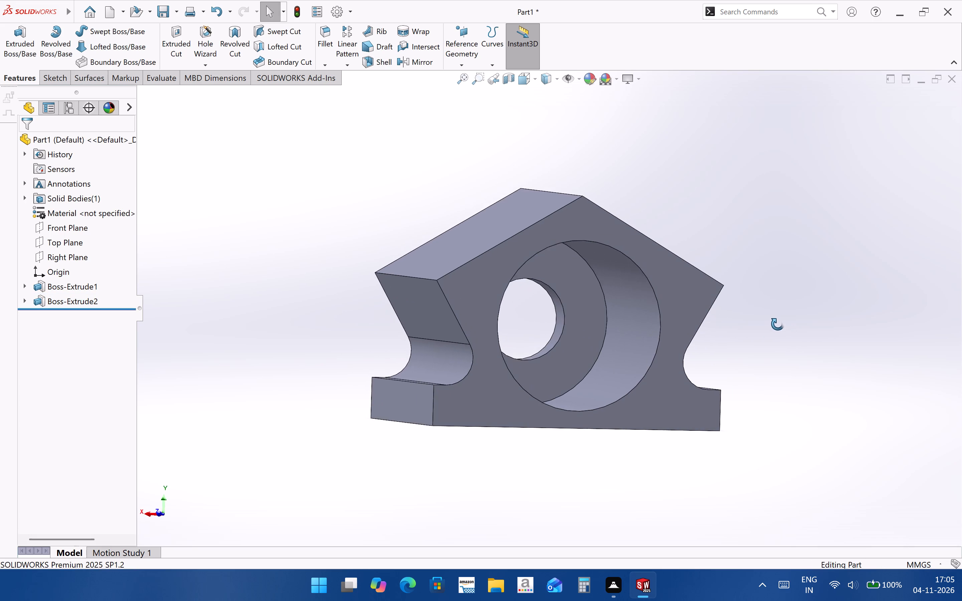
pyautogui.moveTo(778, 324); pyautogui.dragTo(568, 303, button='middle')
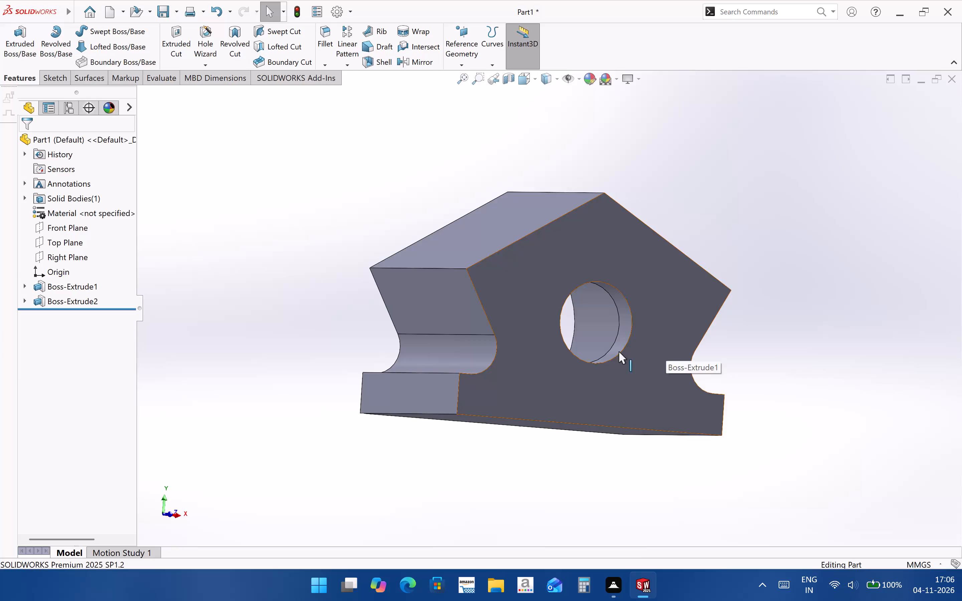
# Open a new sketch on the block's end face that has the 6 mm hole.
pyautogui.moveTo(550, 281); pyautogui.dragTo(564, 324, button='middle')
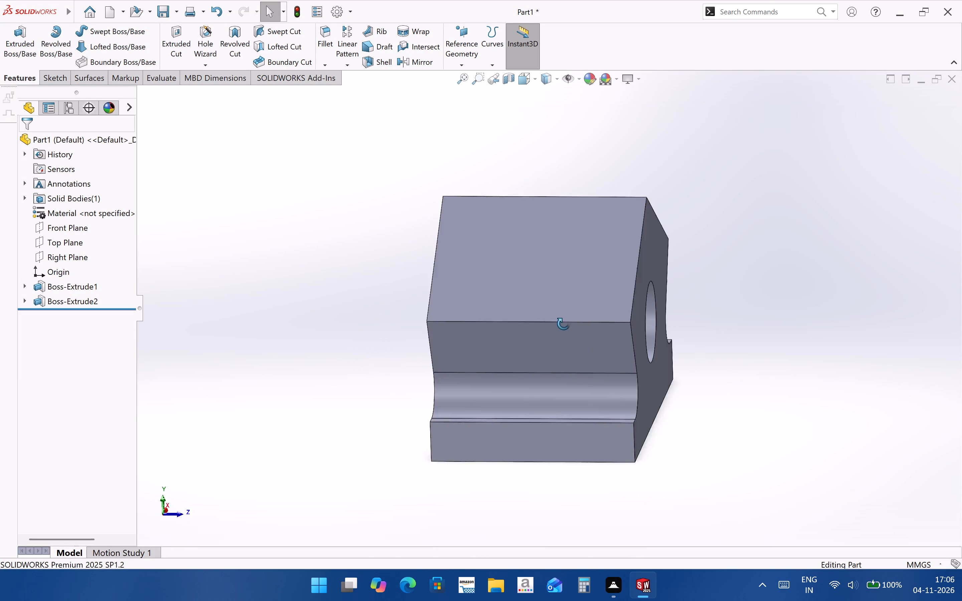
pyautogui.moveTo(564, 324); pyautogui.dragTo(536, 317, button='middle')
pyautogui.click(651, 324)
pyautogui.click(687, 299)
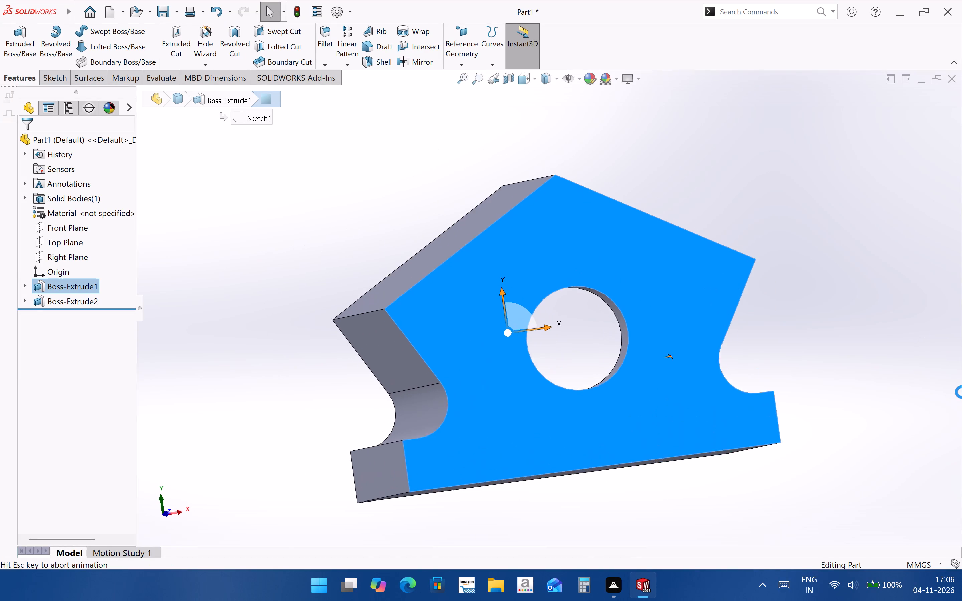
pyautogui.scroll(3, 503, 433)
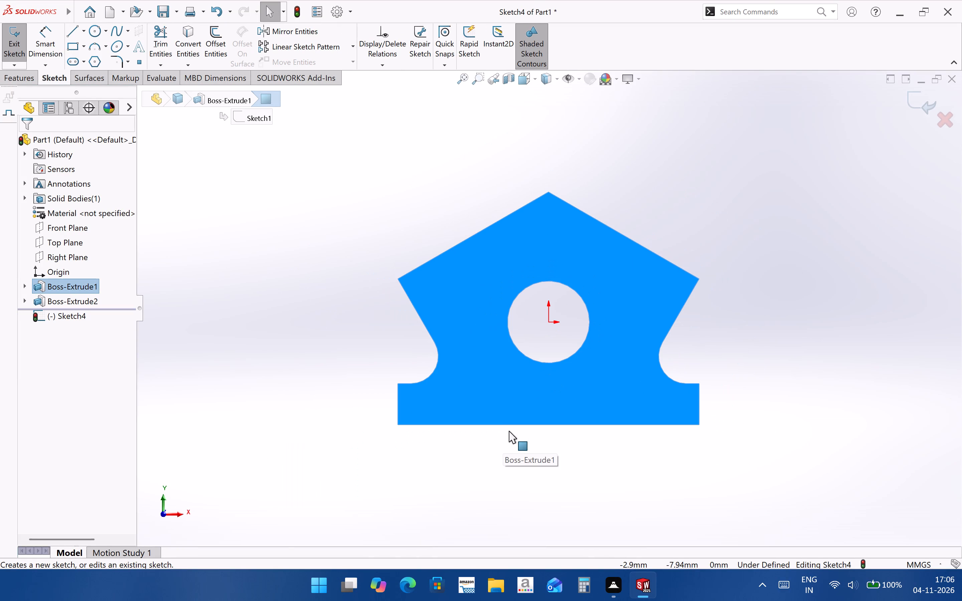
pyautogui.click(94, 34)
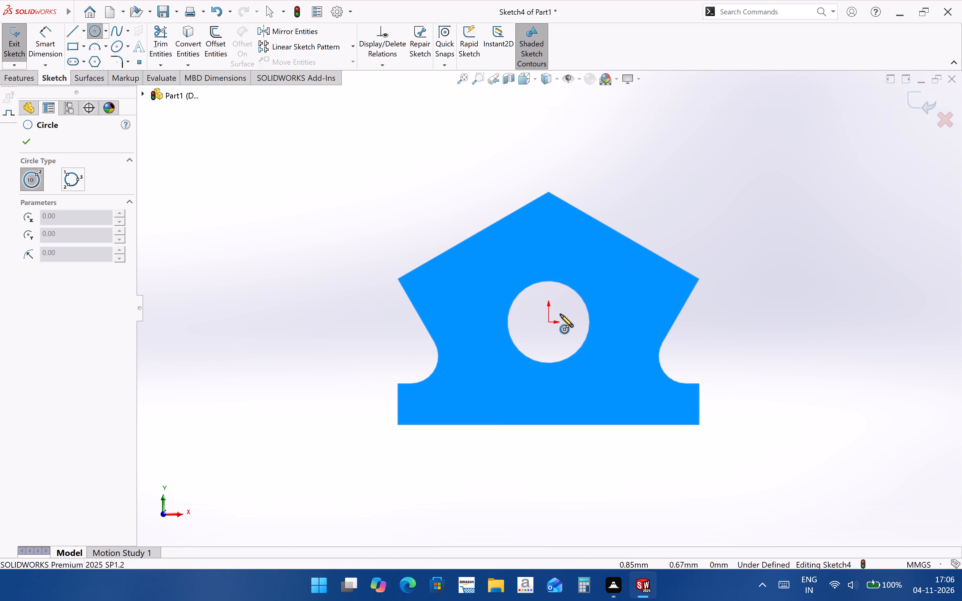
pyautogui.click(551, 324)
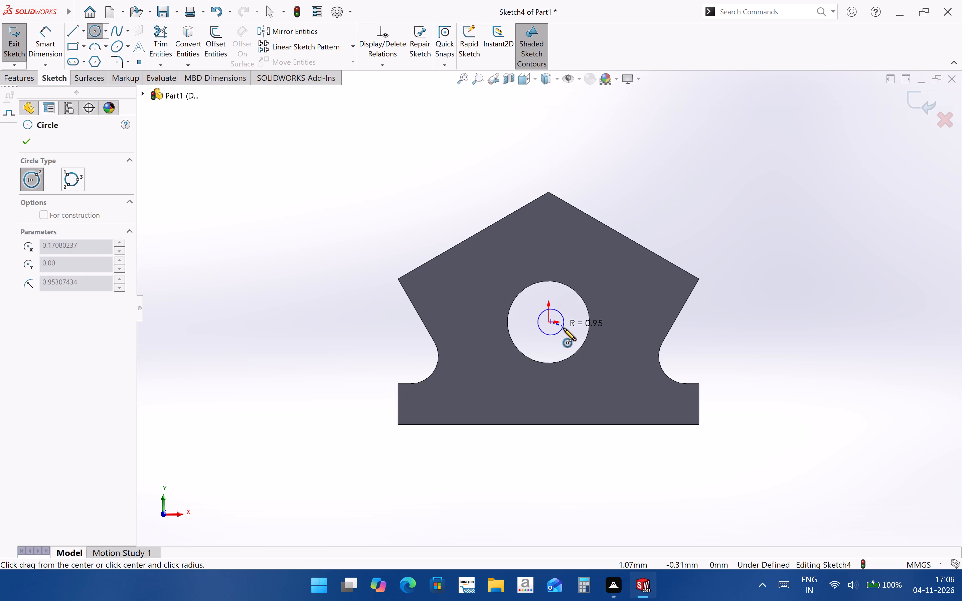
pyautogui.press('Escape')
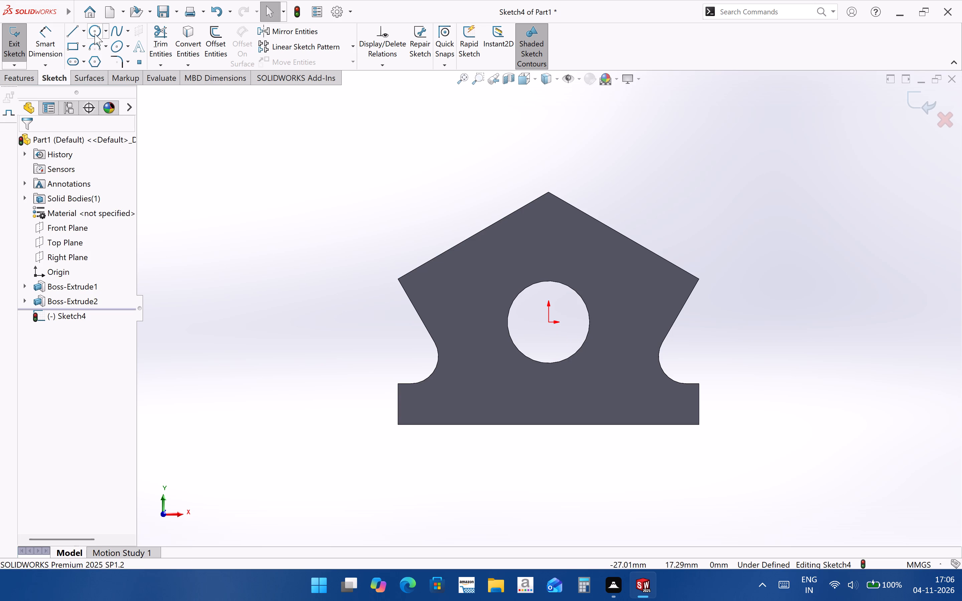
# Sketch a circle centred on the origin around the 6 mm hole and dimension its diameter as 9.5 mm.
pyautogui.click(95, 33)
pyautogui.click(547, 322)
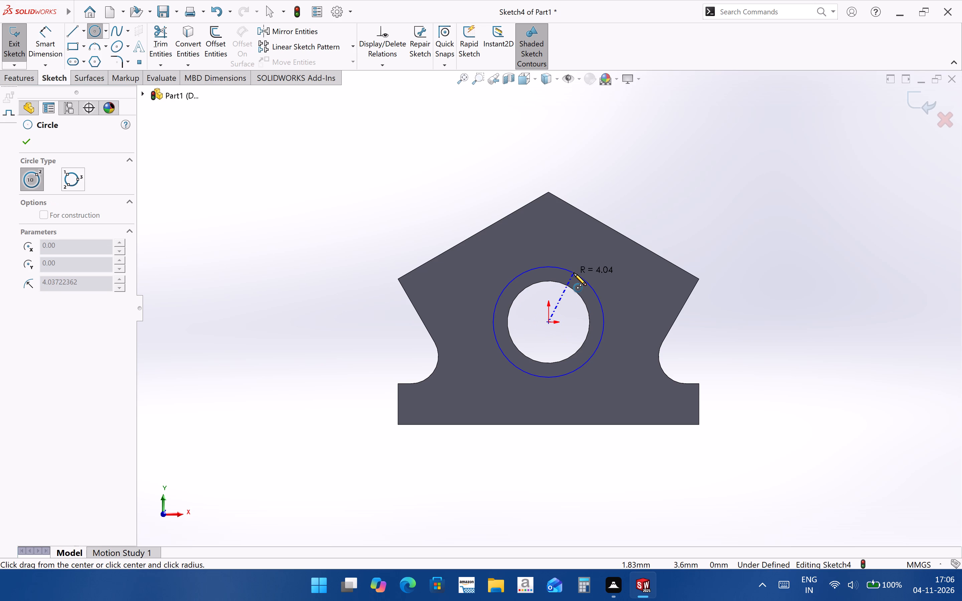
pyautogui.click(574, 264)
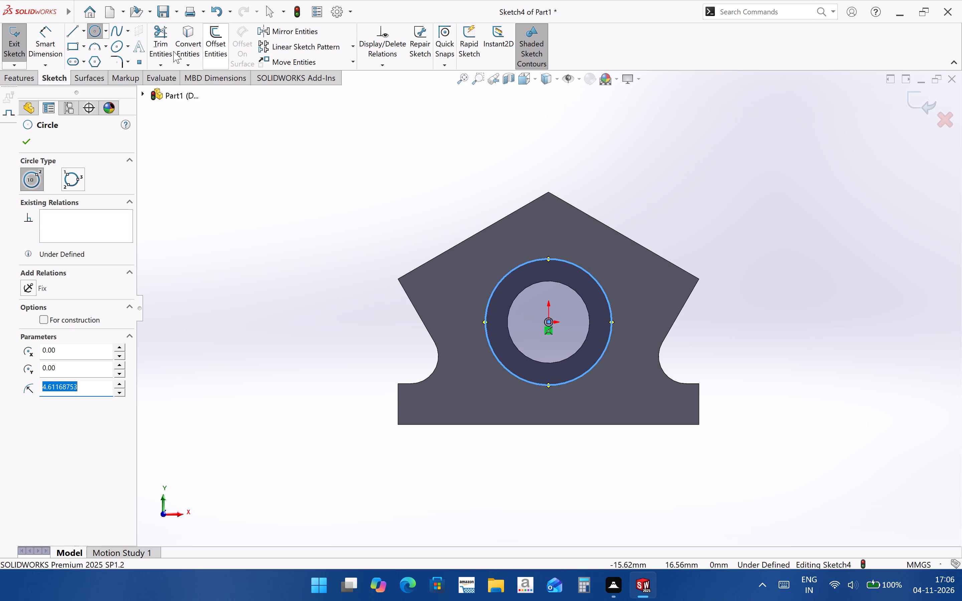
pyautogui.click(51, 31)
pyautogui.click(607, 300)
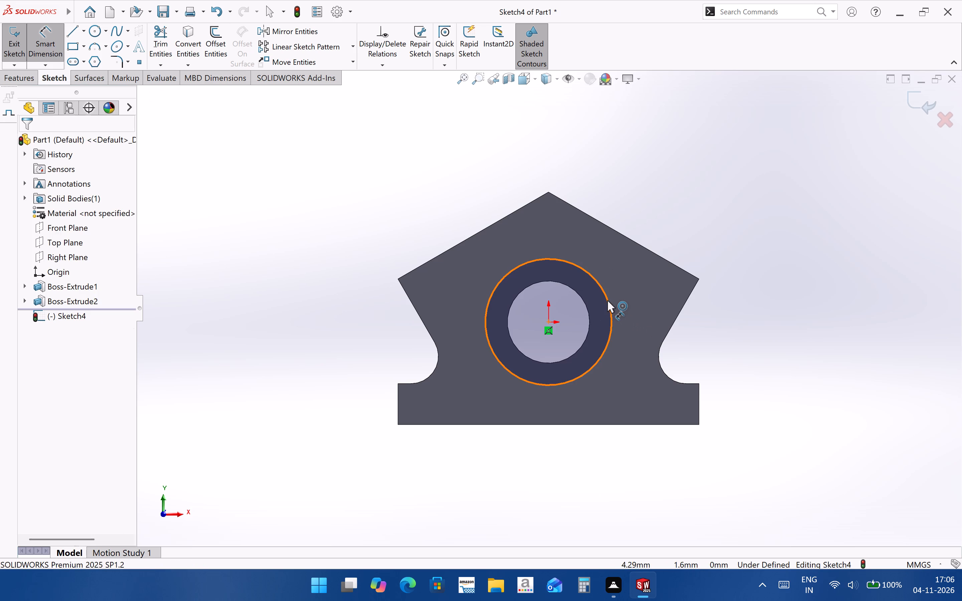
pyautogui.click(623, 270)
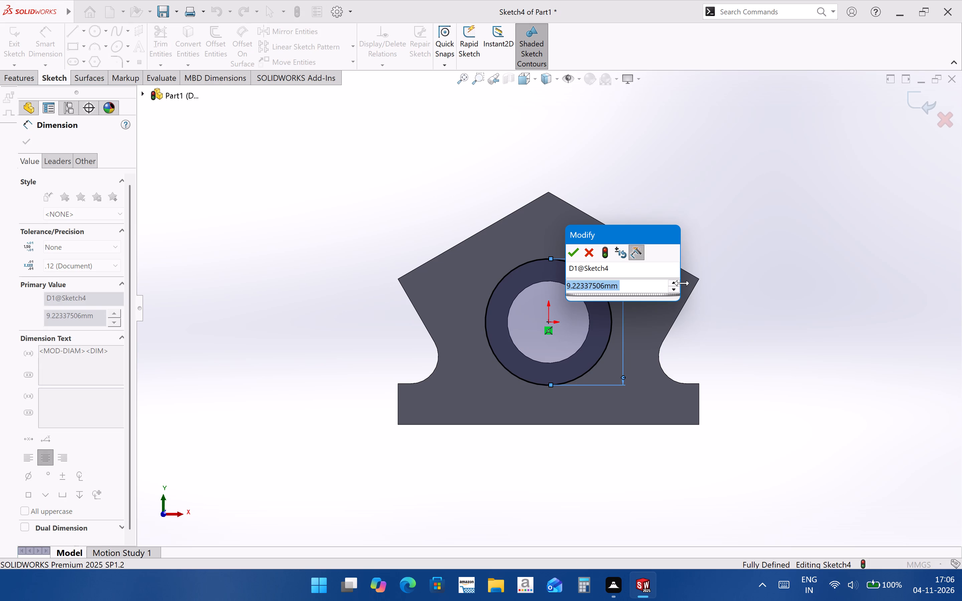
pyautogui.write('9.5')
pyautogui.press('Return')
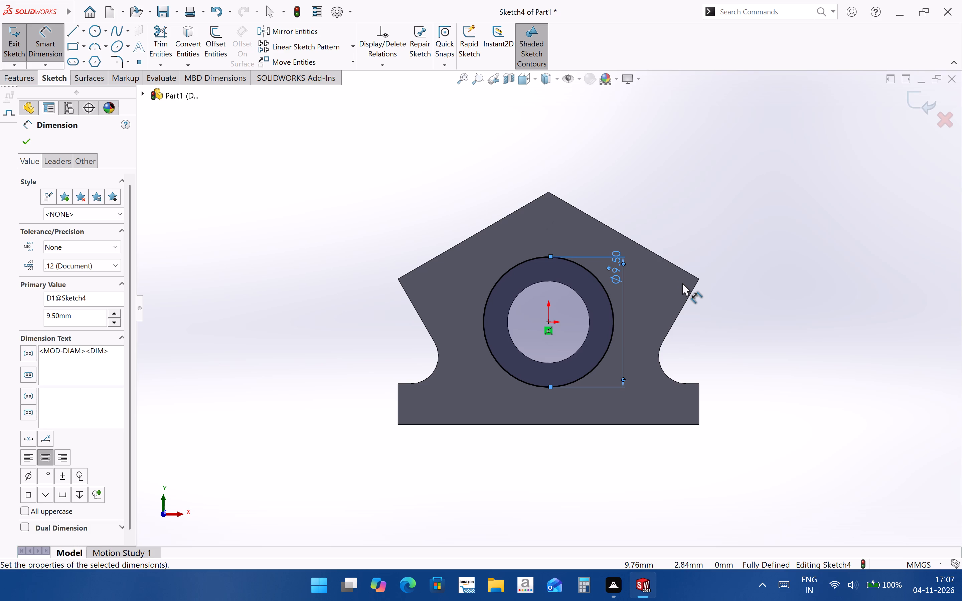
pyautogui.press('Escape')
# Delete the coincident relation that ties the 9.5 mm circle's centre to the origin.
pyautogui.click(548, 332)
pyautogui.press('Delete')
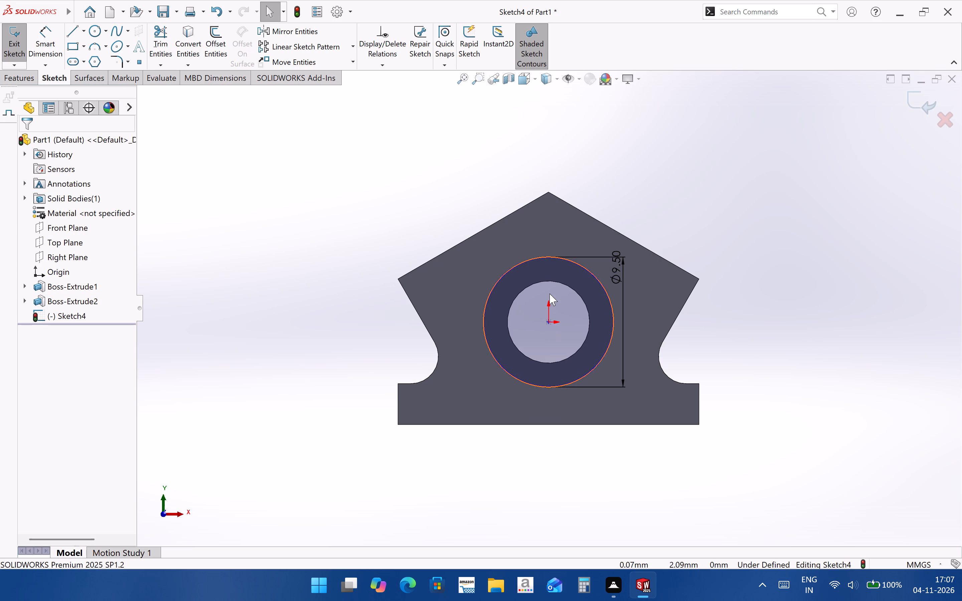
# Add a horizontal dimension of 4.75 mm between the circle's centre and the block's right-hand shoulder corner.
pyautogui.click(56, 39)
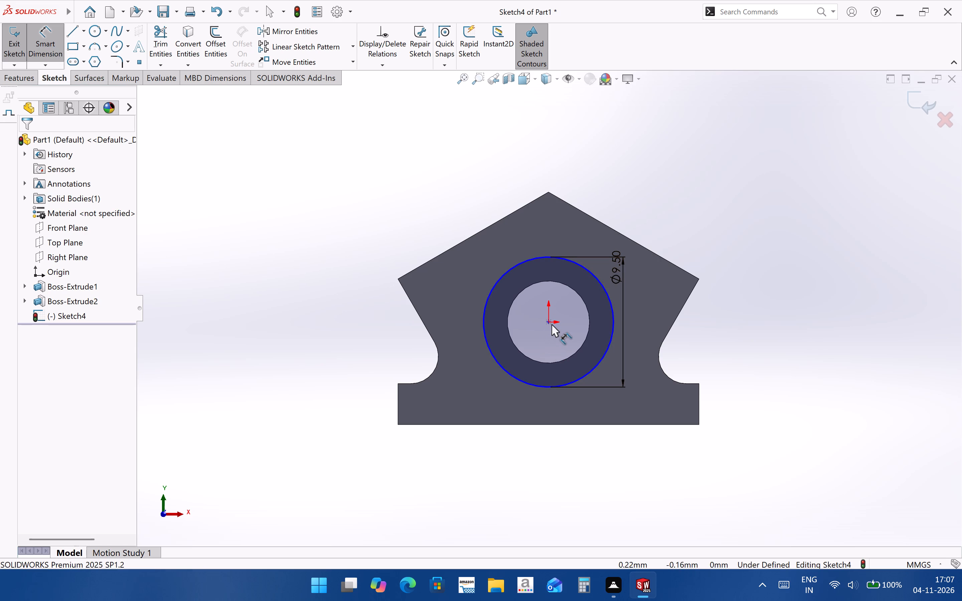
pyautogui.moveTo(532, 317); pyautogui.dragTo(566, 420, button='middle')
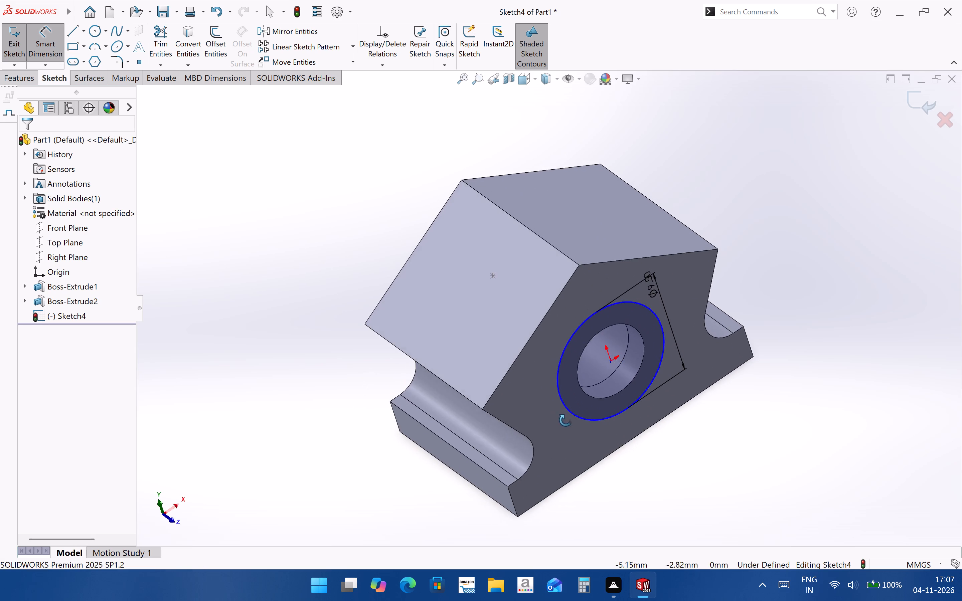
pyautogui.moveTo(566, 420); pyautogui.dragTo(581, 452, button='middle')
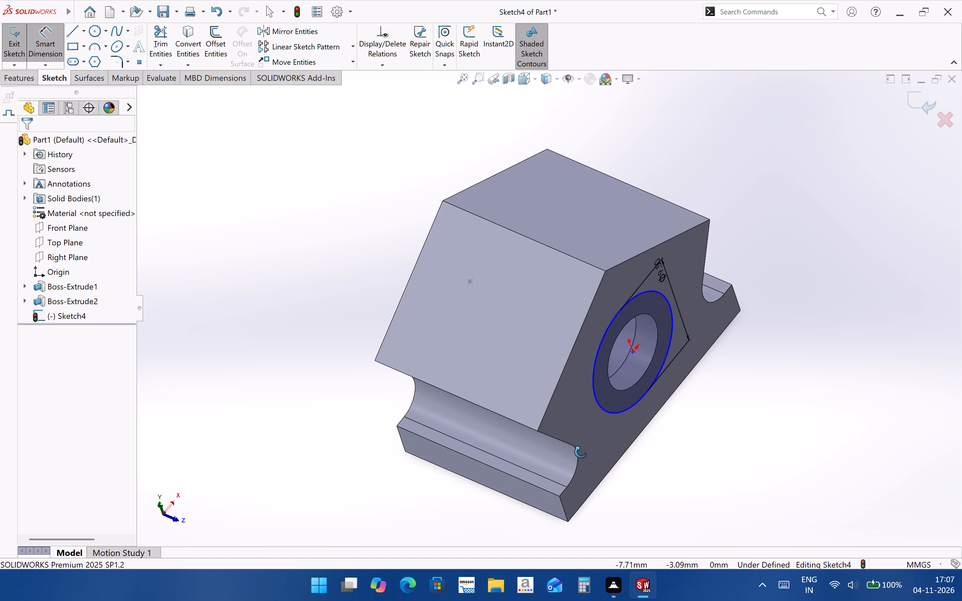
pyautogui.moveTo(581, 452); pyautogui.dragTo(573, 382, button='middle')
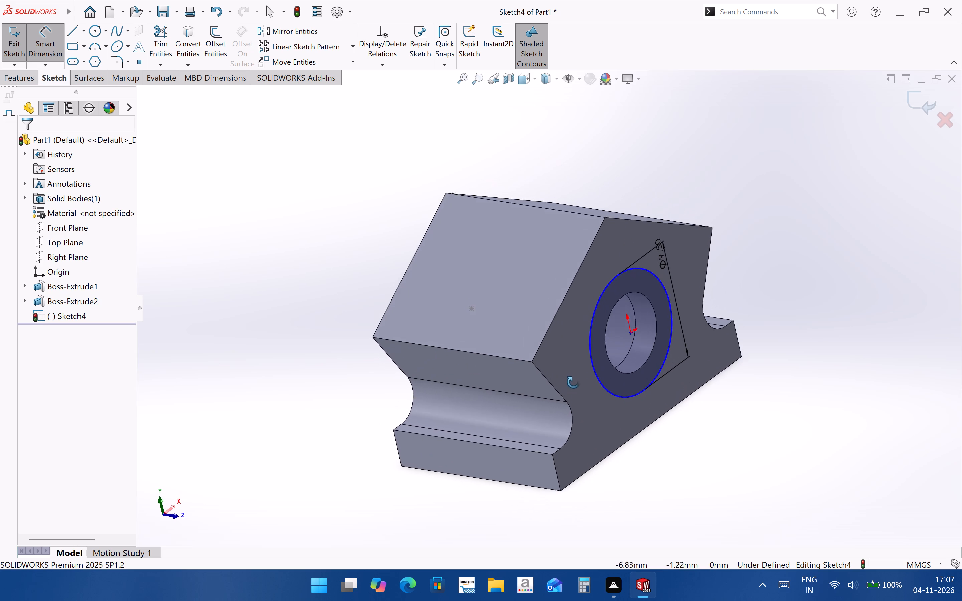
pyautogui.moveTo(573, 382); pyautogui.dragTo(589, 497, button='middle')
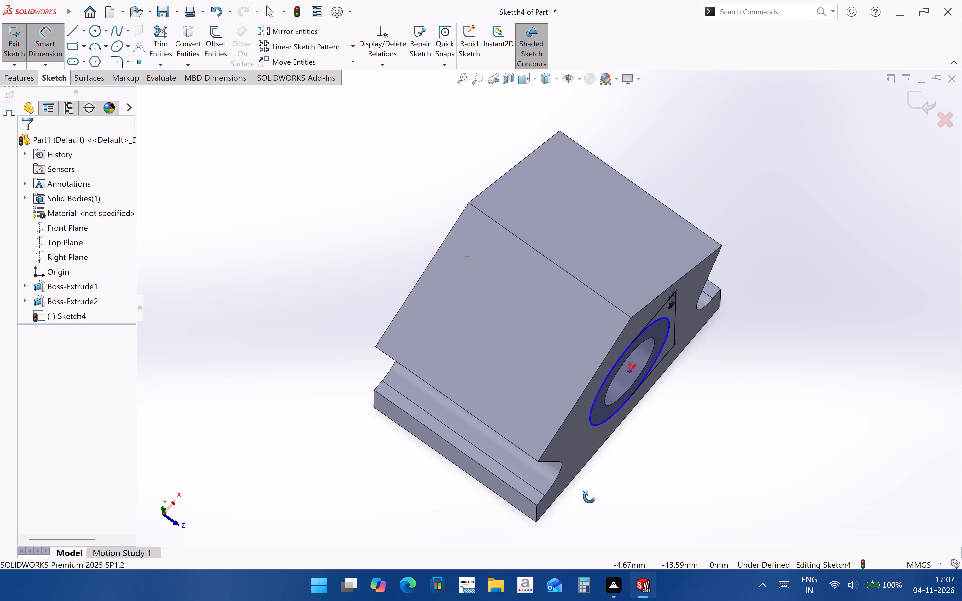
pyautogui.moveTo(589, 497); pyautogui.dragTo(579, 500, button='middle')
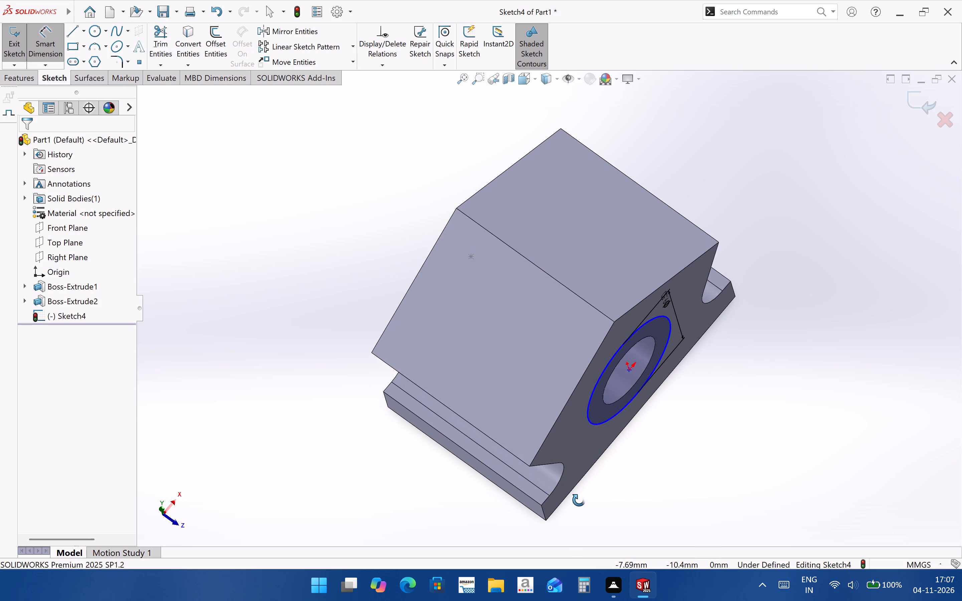
pyautogui.moveTo(579, 500); pyautogui.dragTo(524, 410, button='middle')
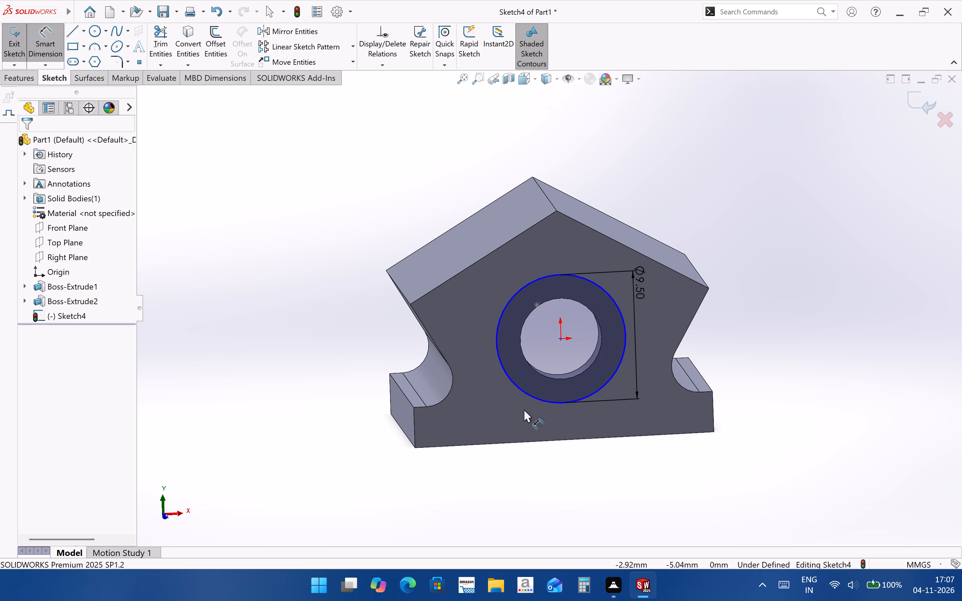
pyautogui.click(561, 339)
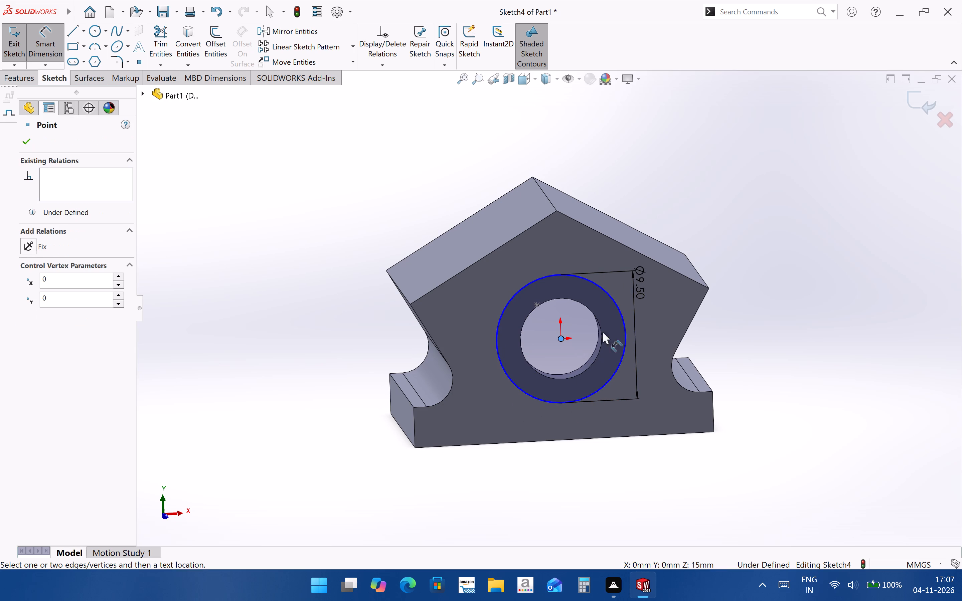
pyautogui.click(709, 288)
pyautogui.click(616, 200)
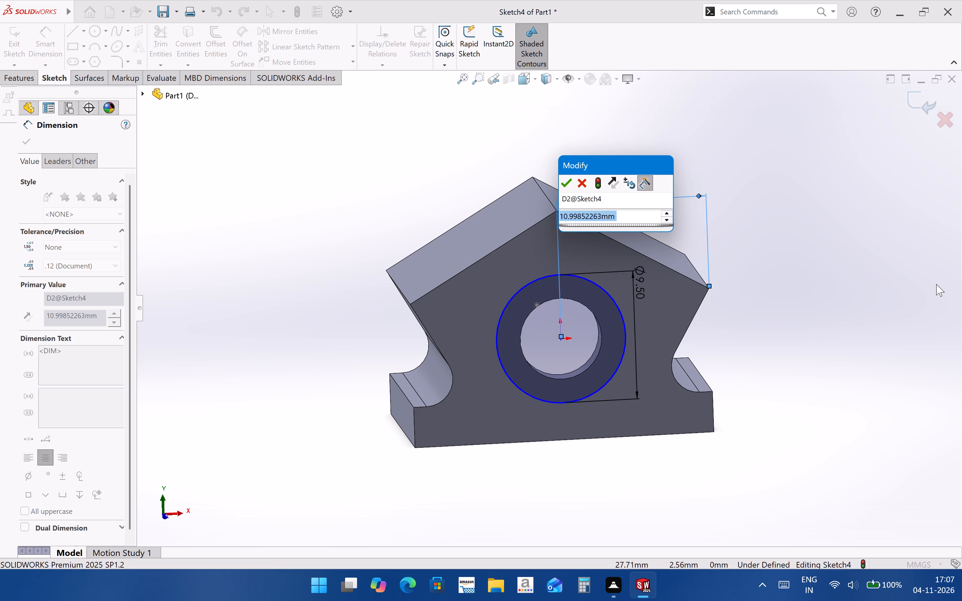
pyautogui.press('4')
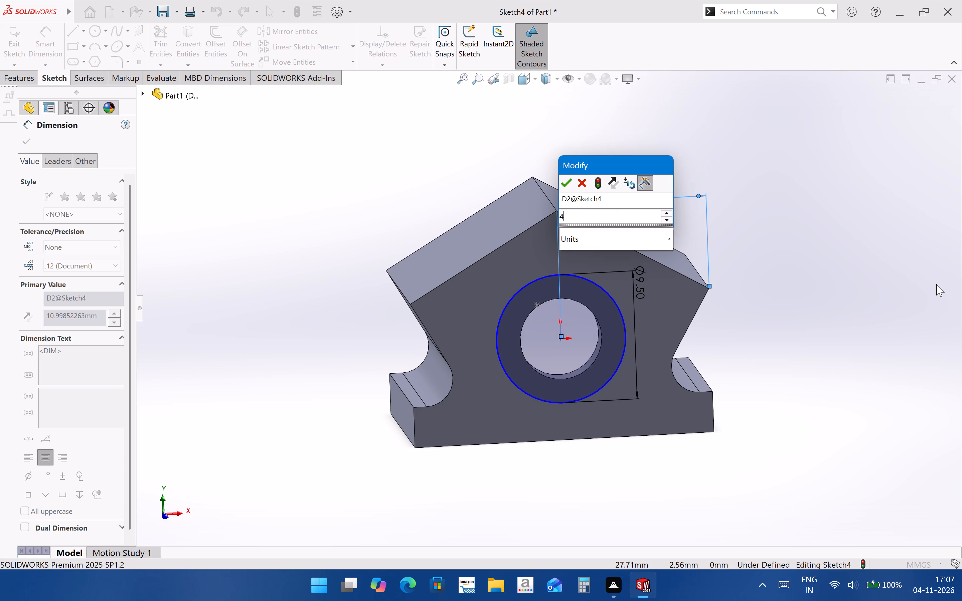
pyautogui.write('.75')
pyautogui.press('Return')
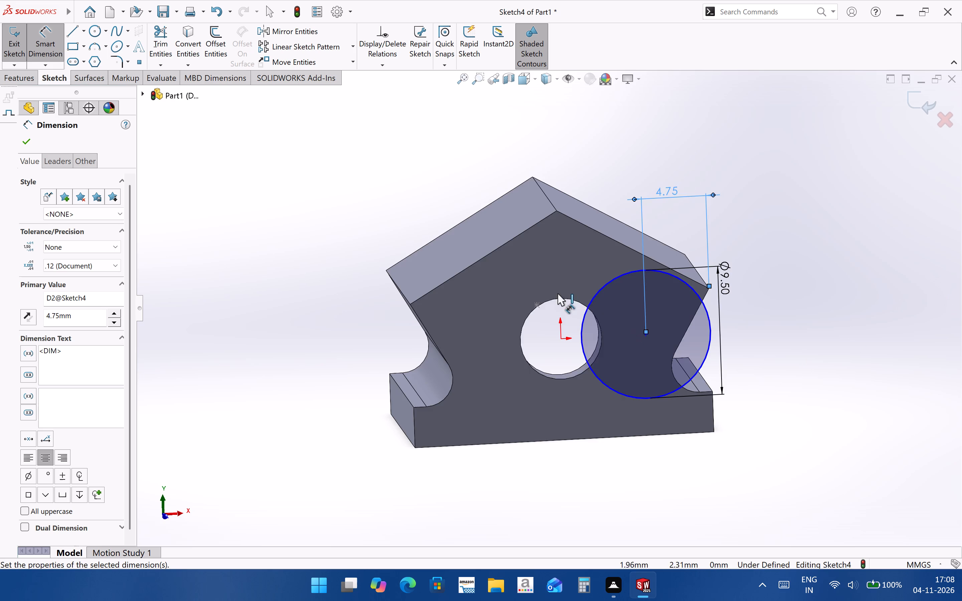
# Set the horizontal distance between the circle's centre and the block's shoulder corner to 11 mm.
pyautogui.moveTo(557, 292); pyautogui.dragTo(653, 522, button='middle')
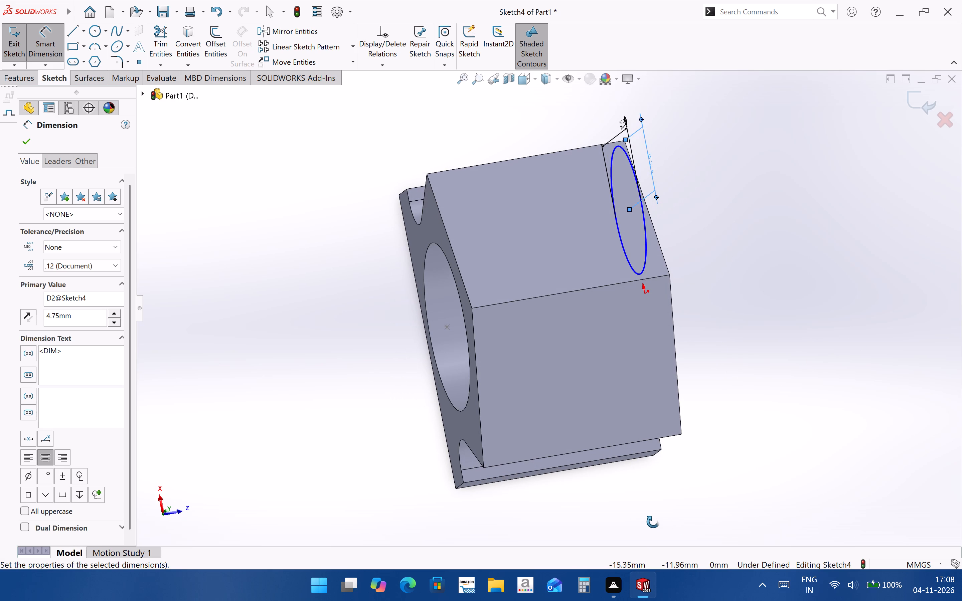
pyautogui.moveTo(653, 522); pyautogui.dragTo(660, 482, button='middle')
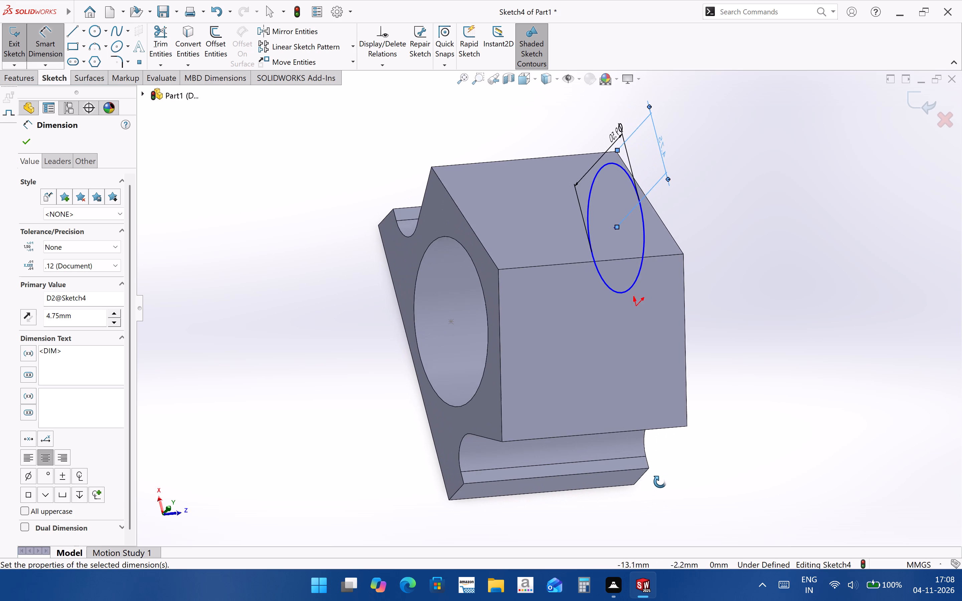
pyautogui.moveTo(660, 482); pyautogui.dragTo(550, 471, button='middle')
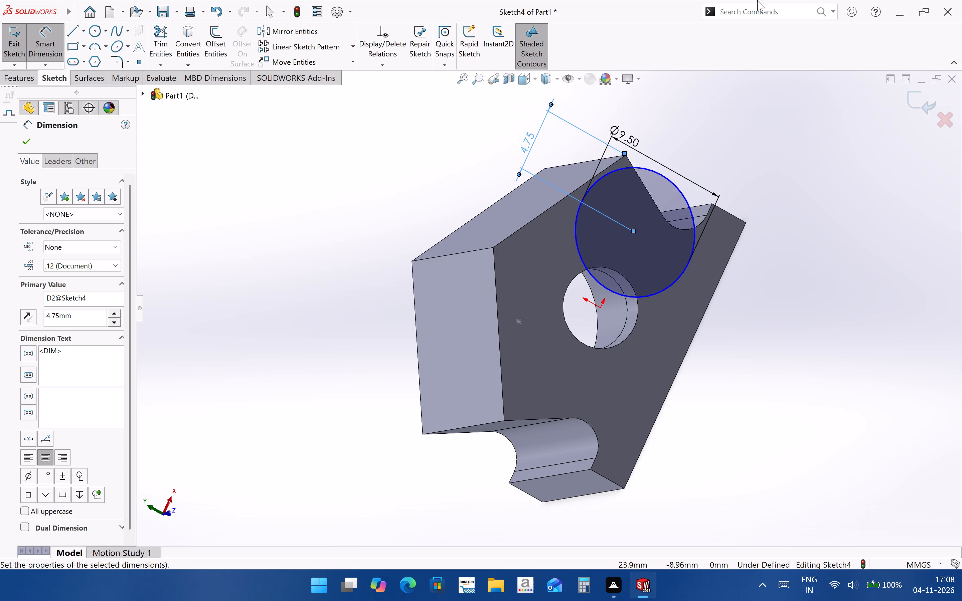
pyautogui.moveTo(570, 282); pyautogui.dragTo(506, 310, button='middle')
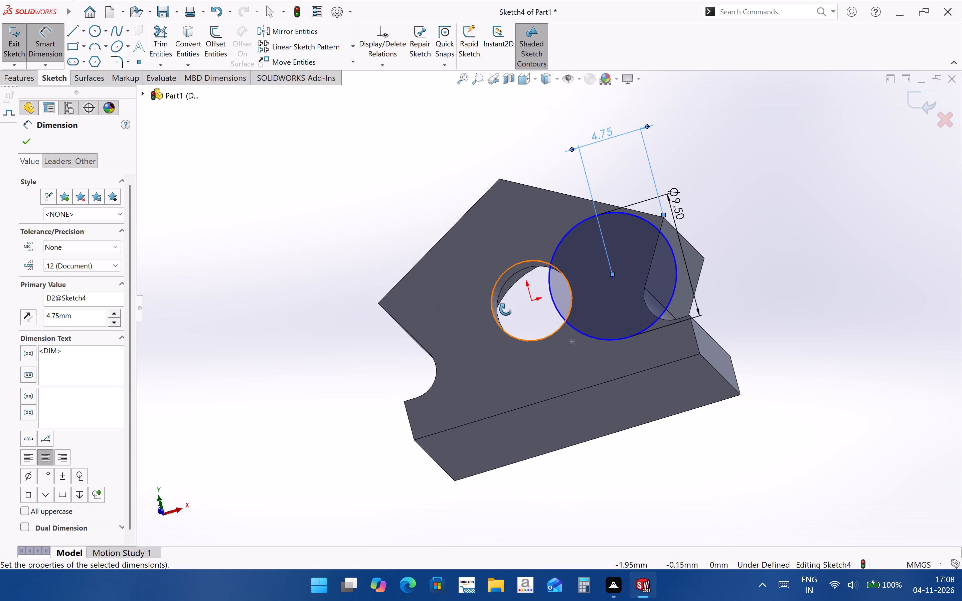
pyautogui.moveTo(506, 310); pyautogui.dragTo(518, 321, button='middle')
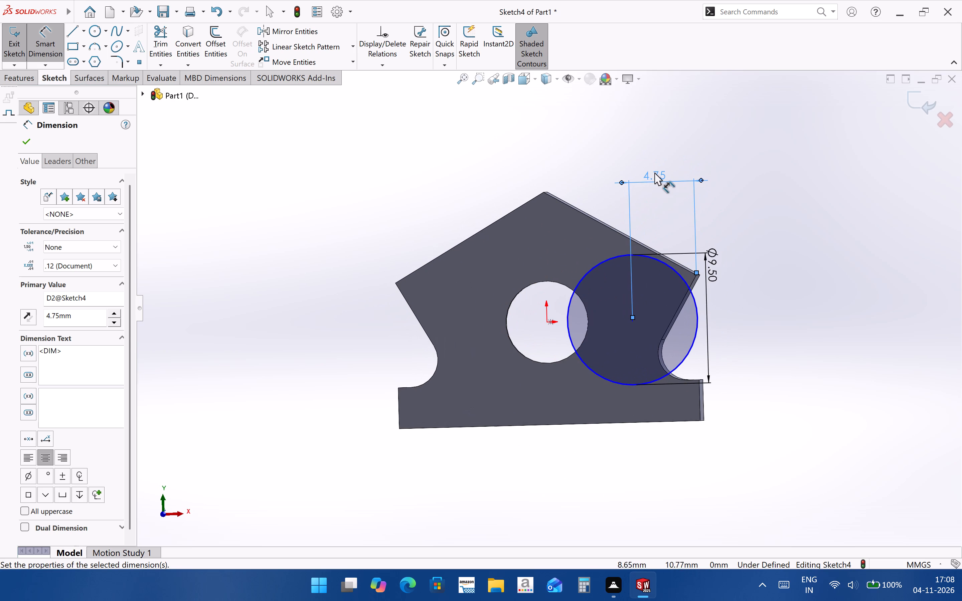
pyautogui.doubleClick(653, 174)
pyautogui.write('11')
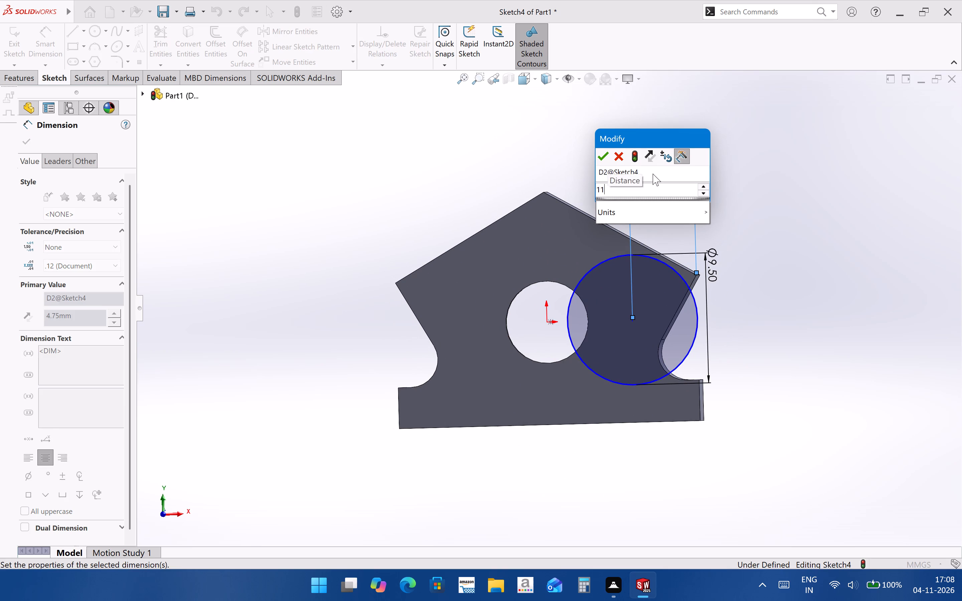
pyautogui.press('Return')
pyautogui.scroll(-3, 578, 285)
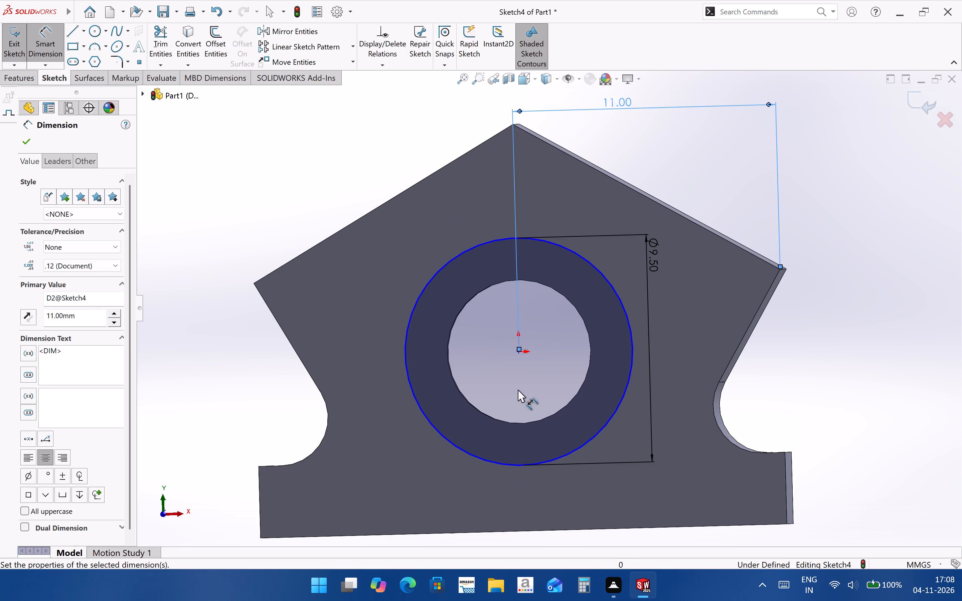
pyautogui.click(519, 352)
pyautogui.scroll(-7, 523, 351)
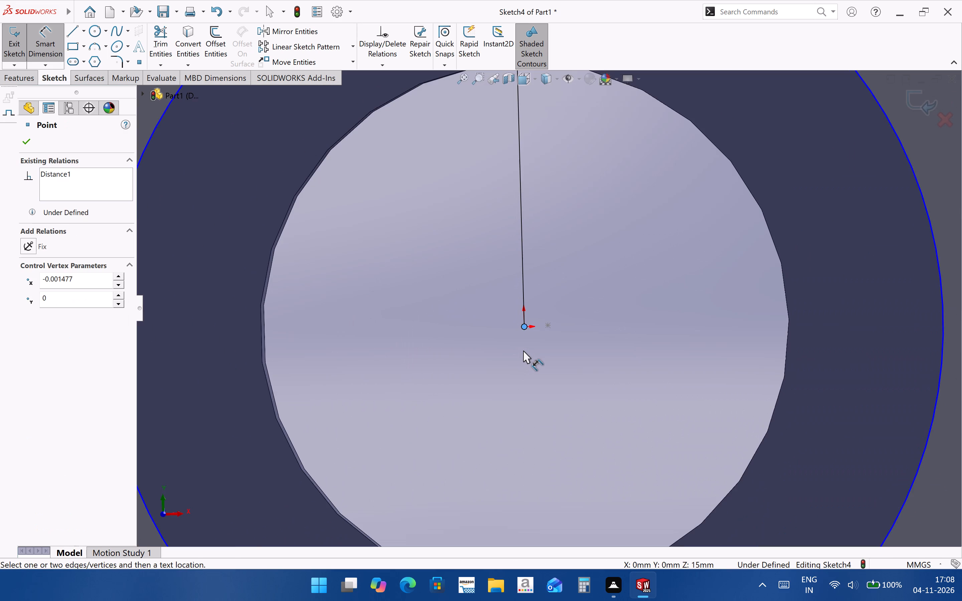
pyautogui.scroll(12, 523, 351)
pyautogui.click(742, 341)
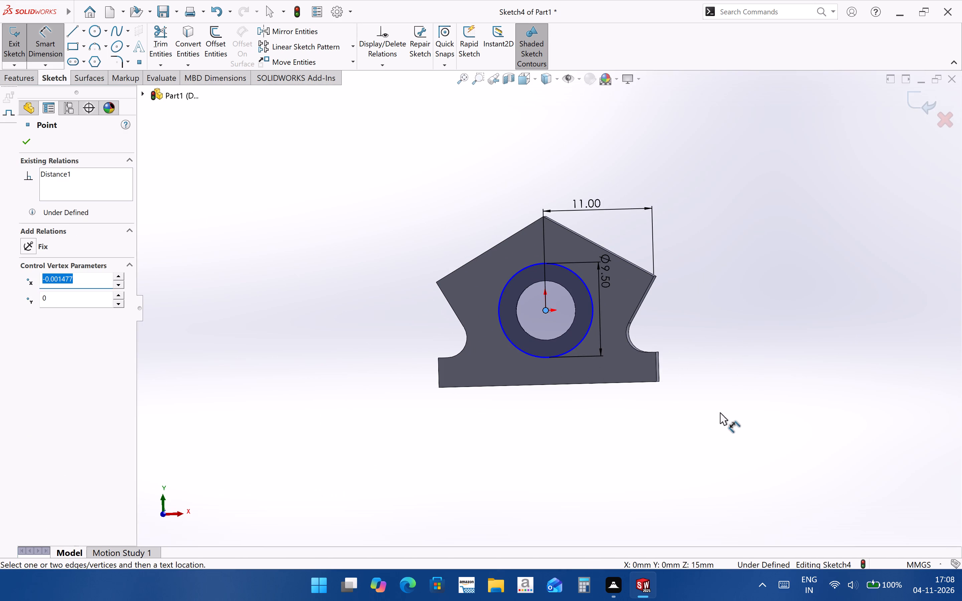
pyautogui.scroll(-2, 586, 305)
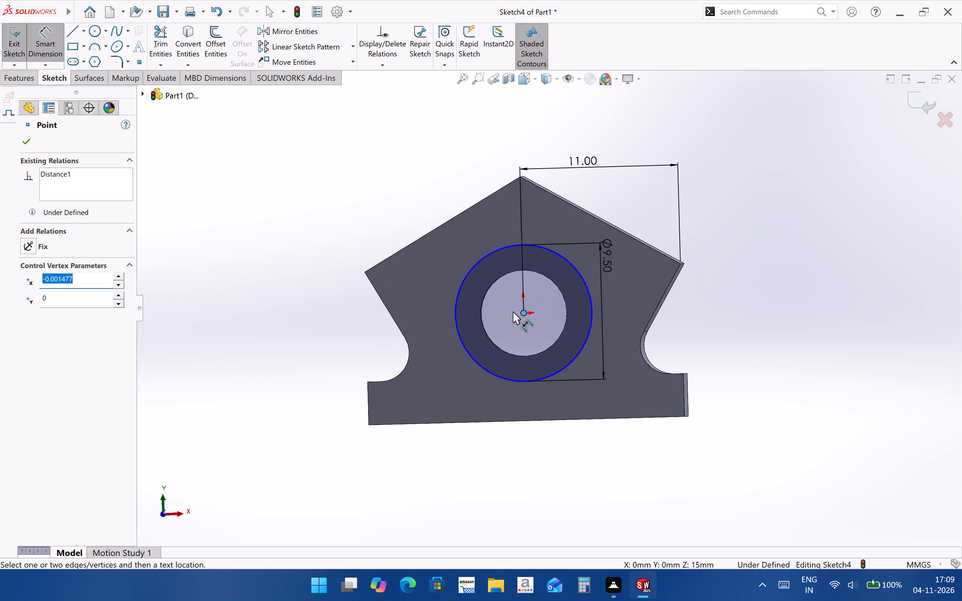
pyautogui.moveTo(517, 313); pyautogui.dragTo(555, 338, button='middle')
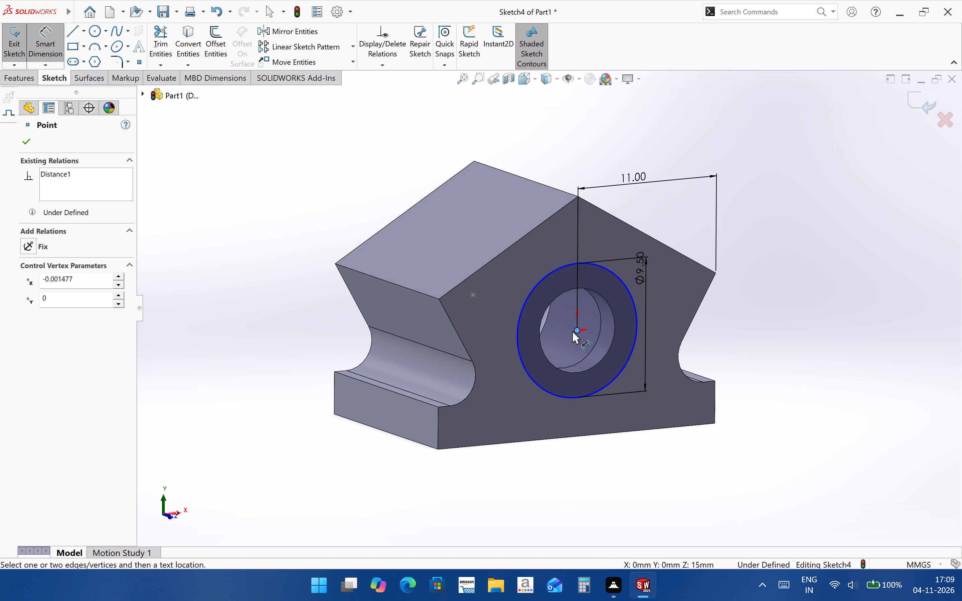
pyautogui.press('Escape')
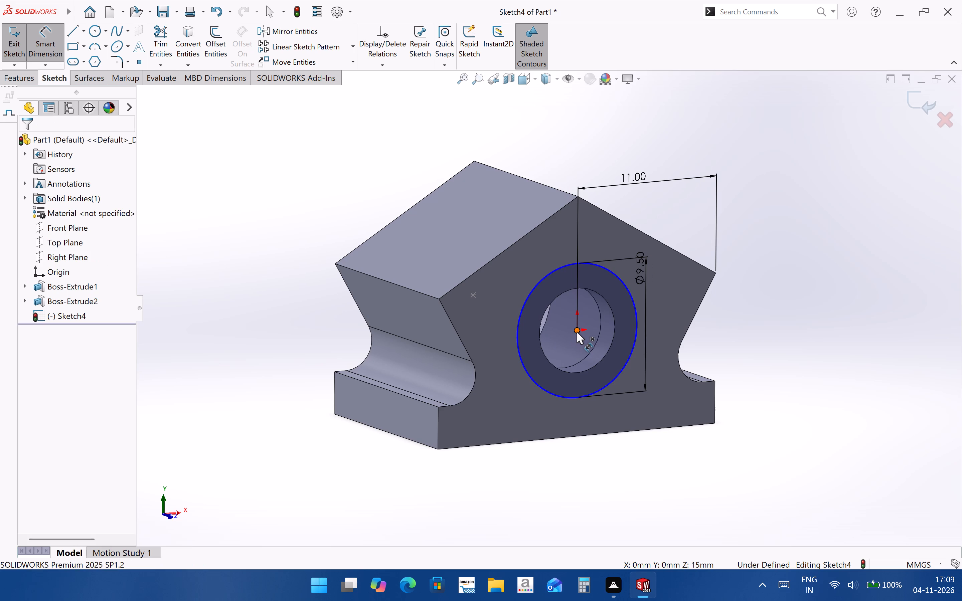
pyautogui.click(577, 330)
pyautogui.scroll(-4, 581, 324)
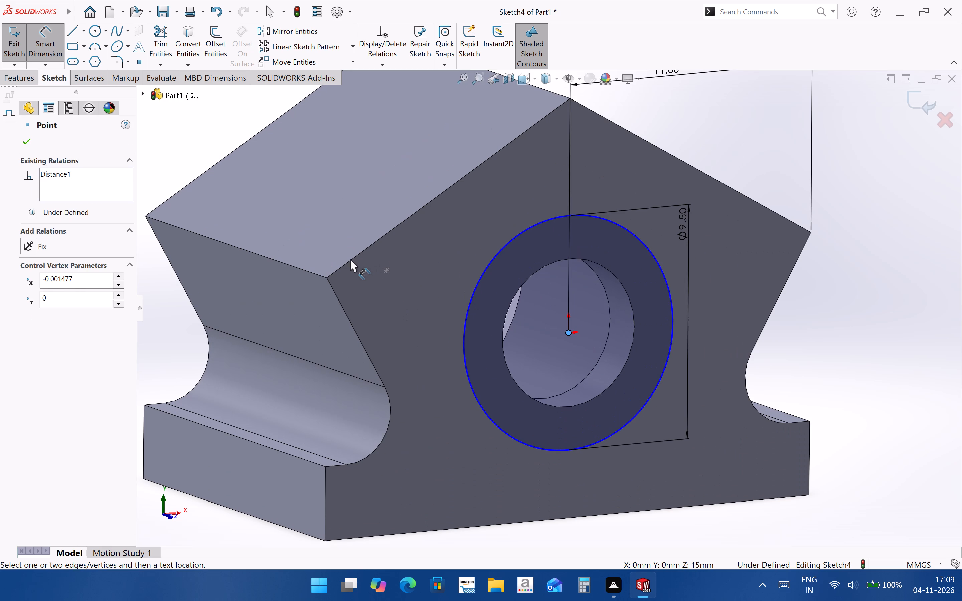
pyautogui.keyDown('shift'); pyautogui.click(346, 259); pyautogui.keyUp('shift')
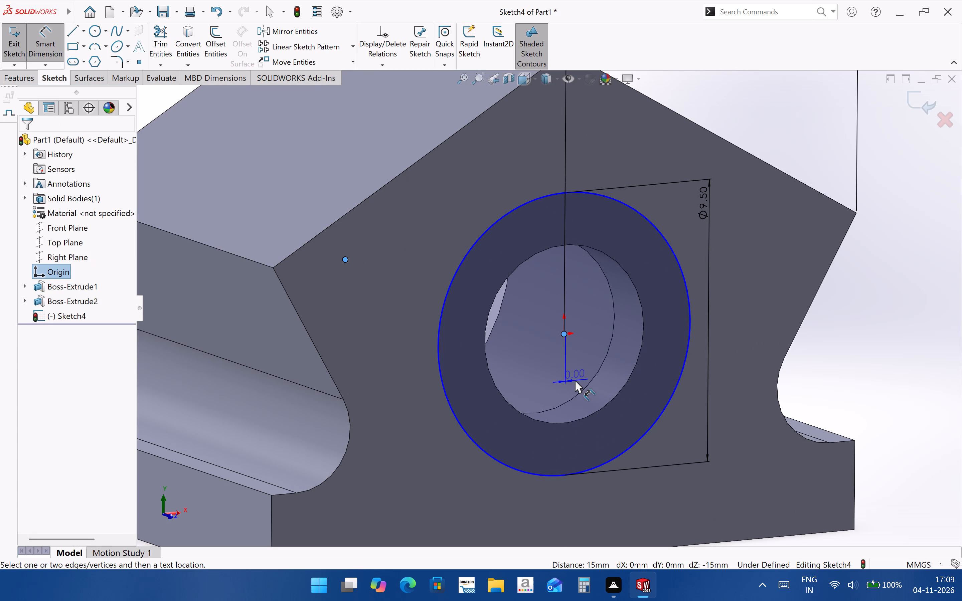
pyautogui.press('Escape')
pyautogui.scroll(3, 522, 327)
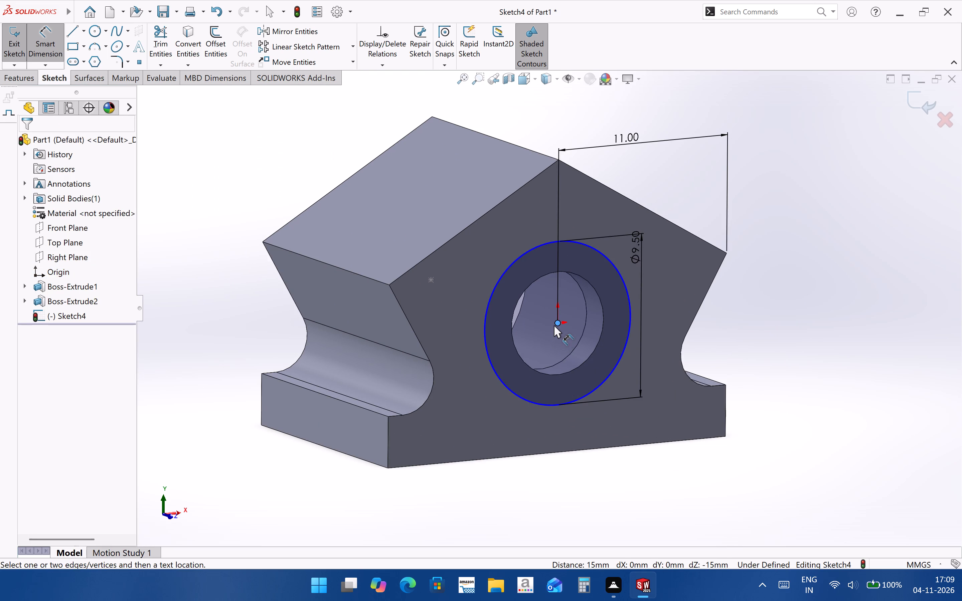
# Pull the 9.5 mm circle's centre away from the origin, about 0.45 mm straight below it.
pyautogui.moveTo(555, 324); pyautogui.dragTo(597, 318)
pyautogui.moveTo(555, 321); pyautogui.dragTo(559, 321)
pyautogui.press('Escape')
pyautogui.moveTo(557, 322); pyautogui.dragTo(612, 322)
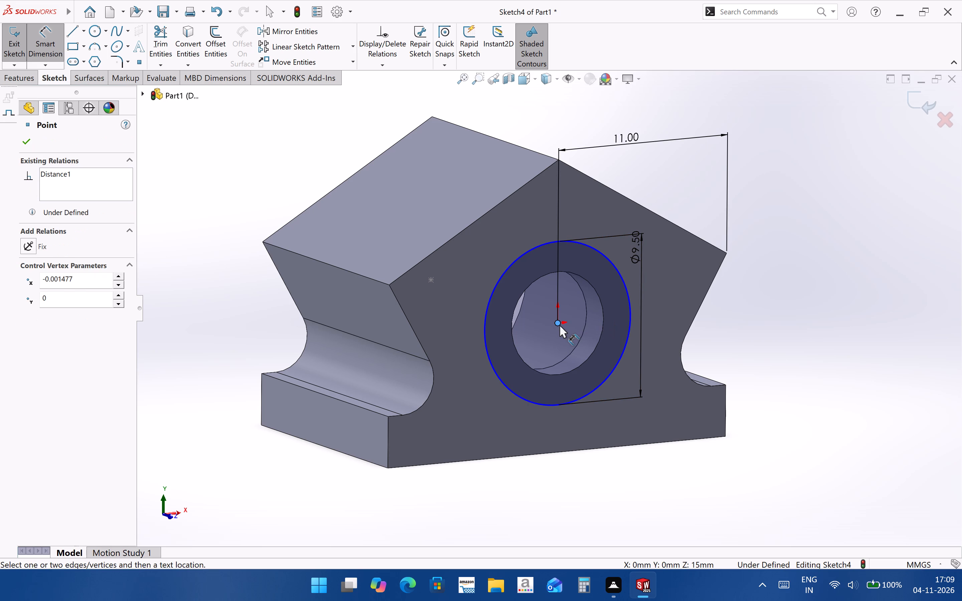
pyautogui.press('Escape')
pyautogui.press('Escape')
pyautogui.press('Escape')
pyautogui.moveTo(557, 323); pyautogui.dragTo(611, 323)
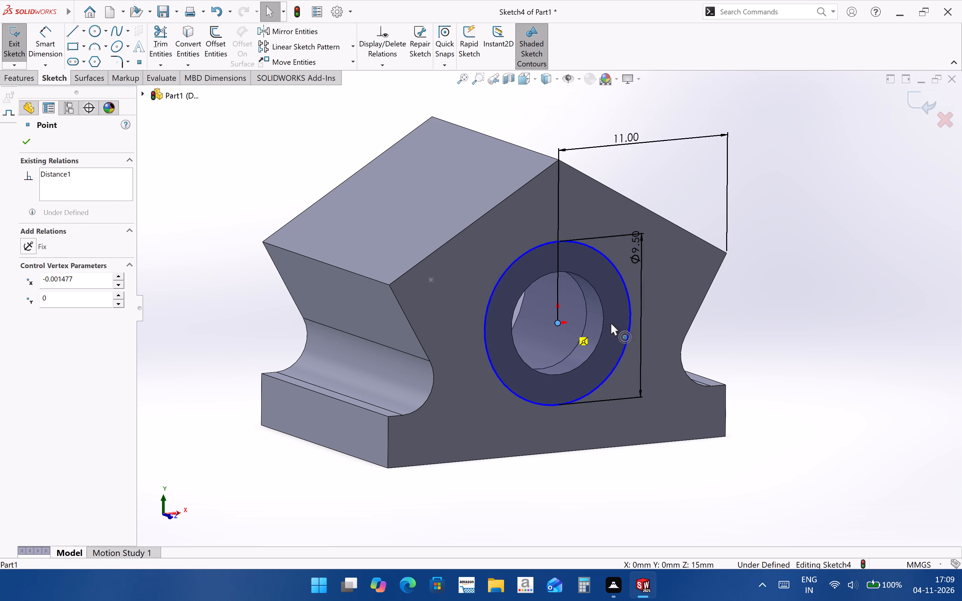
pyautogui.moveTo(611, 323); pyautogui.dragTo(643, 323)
# Delete the 11 mm horizontal dimension between the circle's centre and the block's shoulder corner.
pyautogui.scroll(-3, 564, 320)
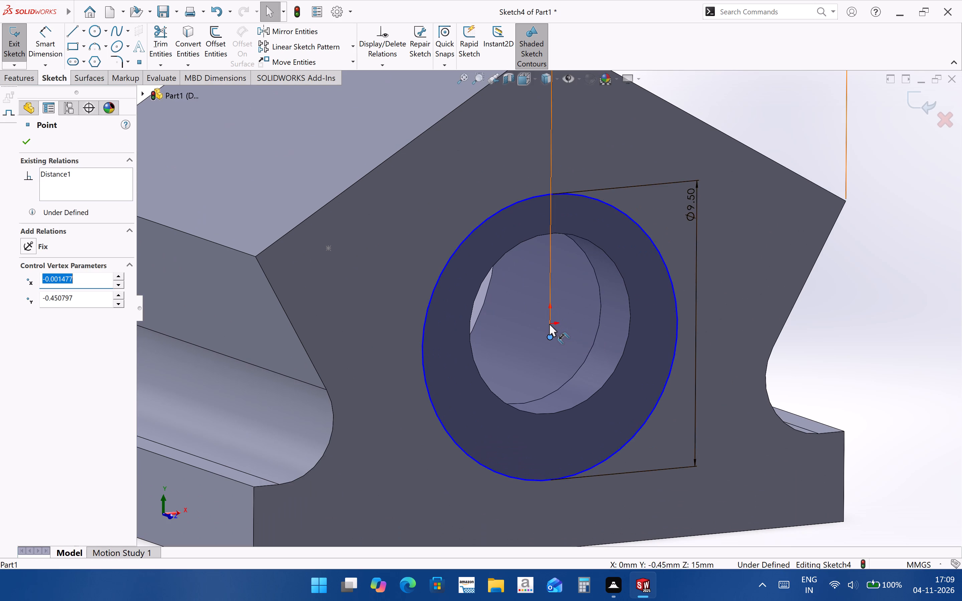
pyautogui.moveTo(576, 344); pyautogui.dragTo(513, 331, button='middle')
pyautogui.scroll(3, 514, 331)
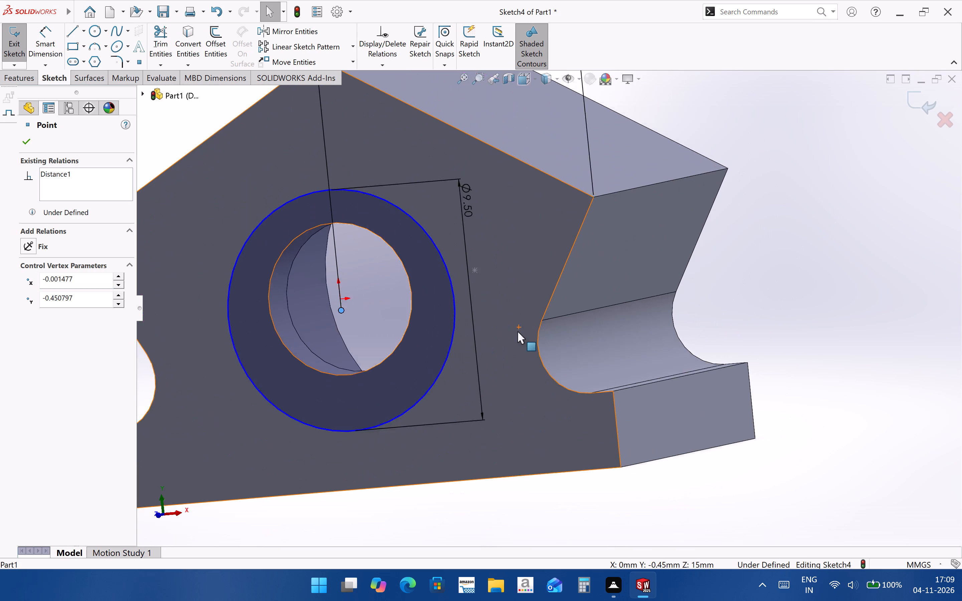
pyautogui.moveTo(462, 118); pyautogui.dragTo(480, 290)
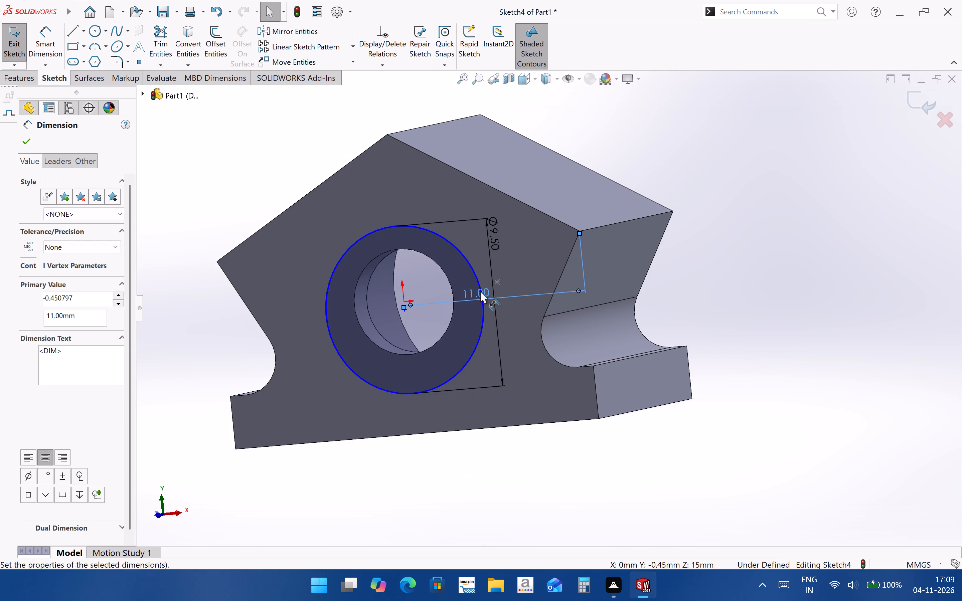
pyautogui.press('Delete')
# Make the 9.5 mm circle's centre coincident with the origin, viewing the end face straight on.
pyautogui.click(405, 310)
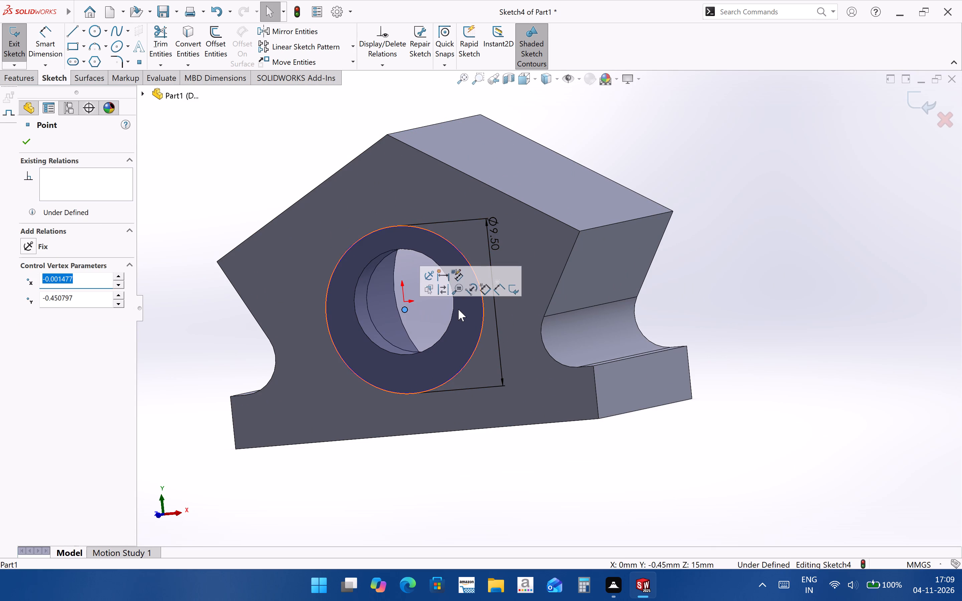
pyautogui.hotkey('ctrl', '8')
pyautogui.click(537, 286)
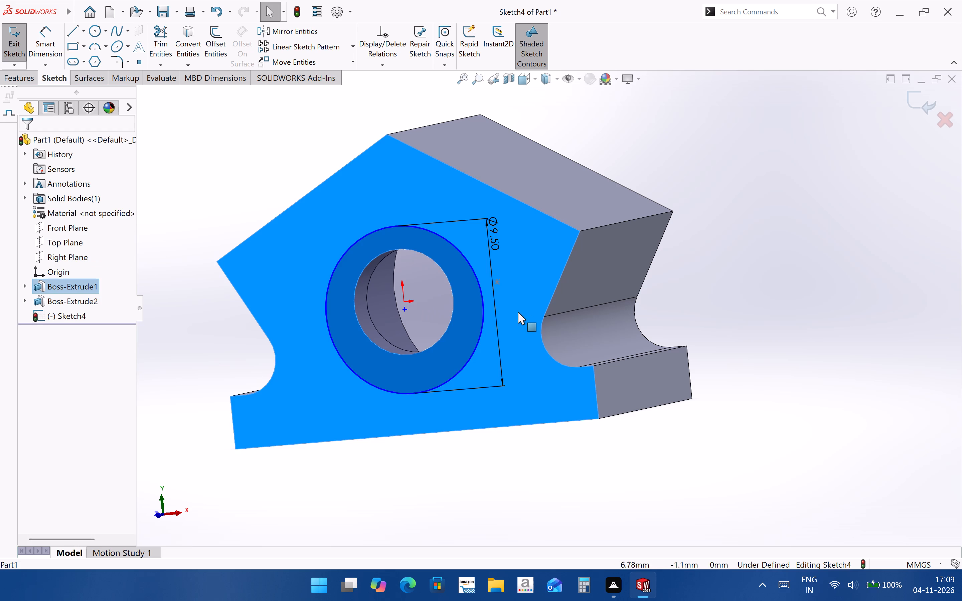
pyautogui.hotkey('ctrl', '8')
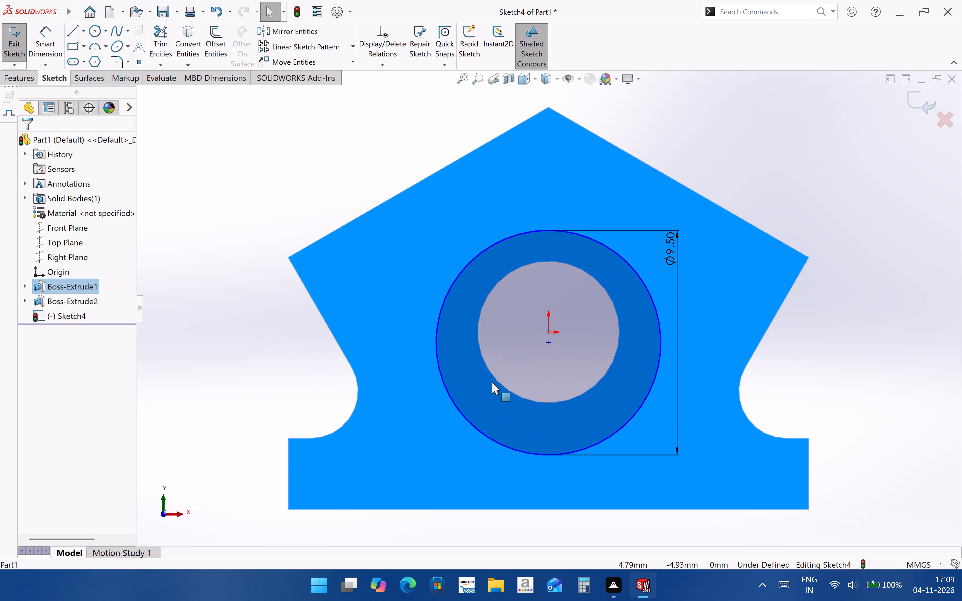
pyautogui.click(549, 343)
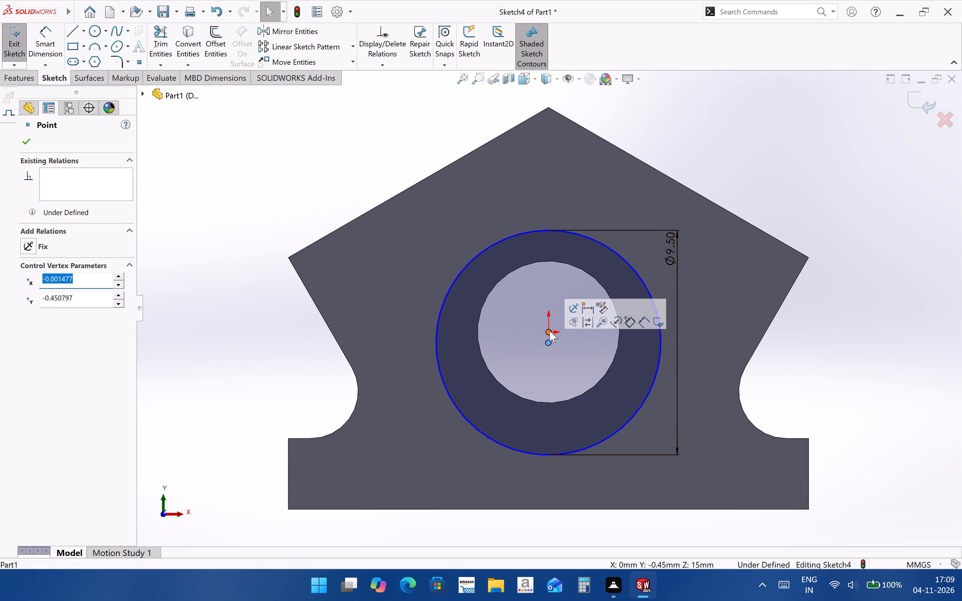
pyautogui.click(549, 331)
pyautogui.keyDown('ctrl'); pyautogui.click(547, 342); pyautogui.keyUp('ctrl')
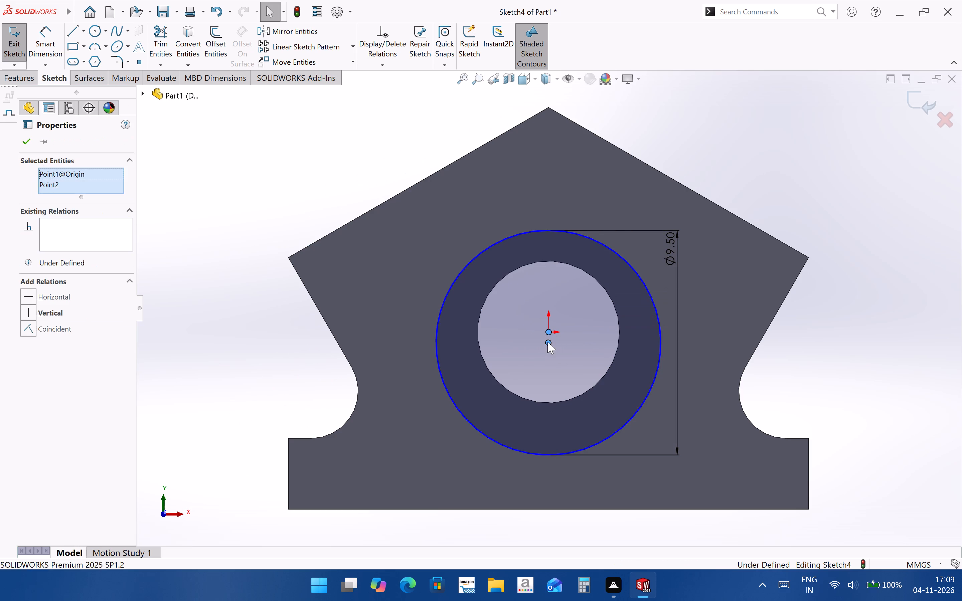
pyautogui.click(604, 310)
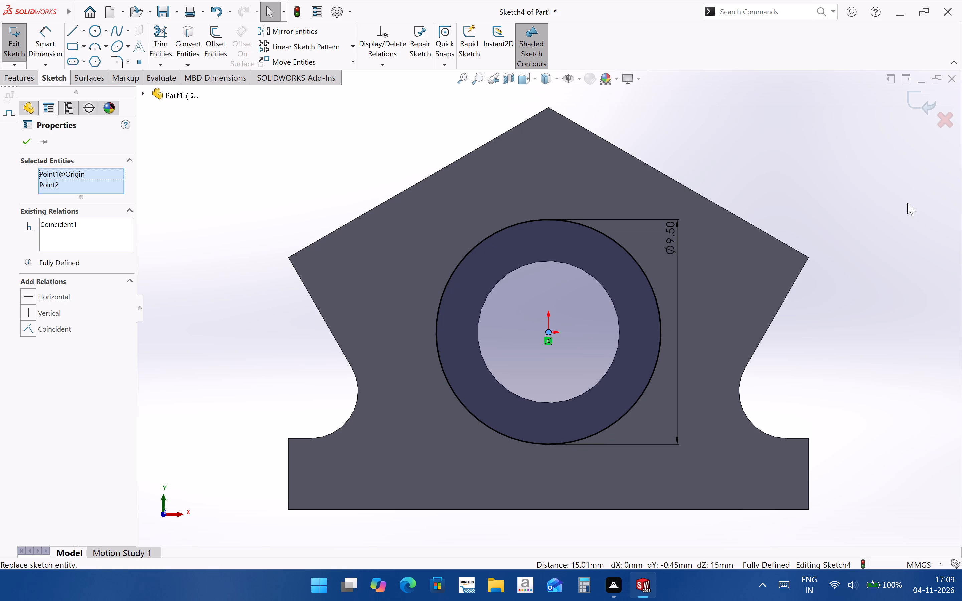
# Convert the circular edge of the 6 mm hole into the sketch of the 9.5 mm circle.
pyautogui.click(209, 41)
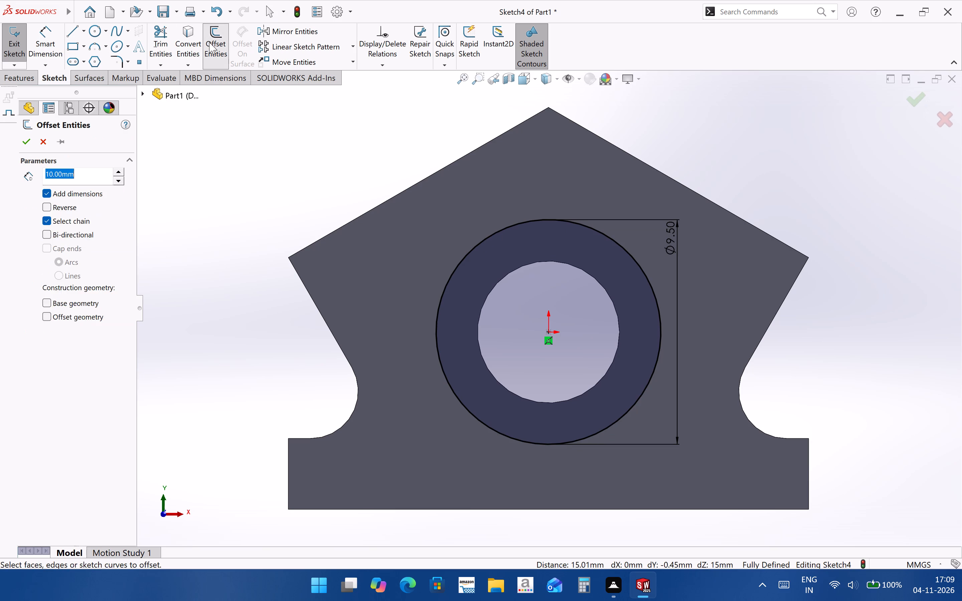
pyautogui.click(187, 40)
pyautogui.click(598, 280)
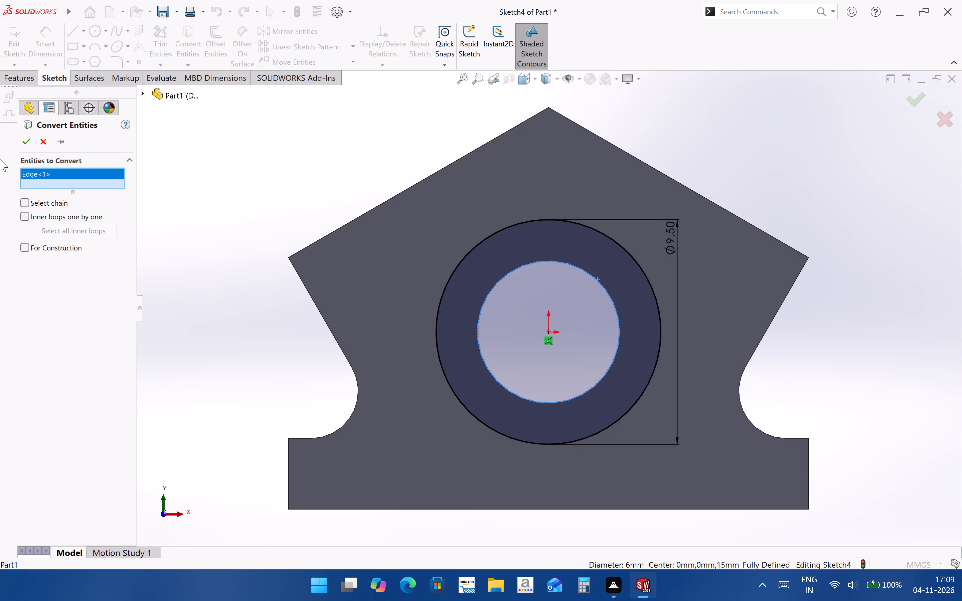
pyautogui.click(23, 143)
# Extrude the ring between the 9.5 mm and 6 mm circles 6.5 mm outward from the end face, merged with the block.
pyautogui.scroll(2, 468, 341)
pyautogui.moveTo(471, 343); pyautogui.dragTo(556, 383, button='middle')
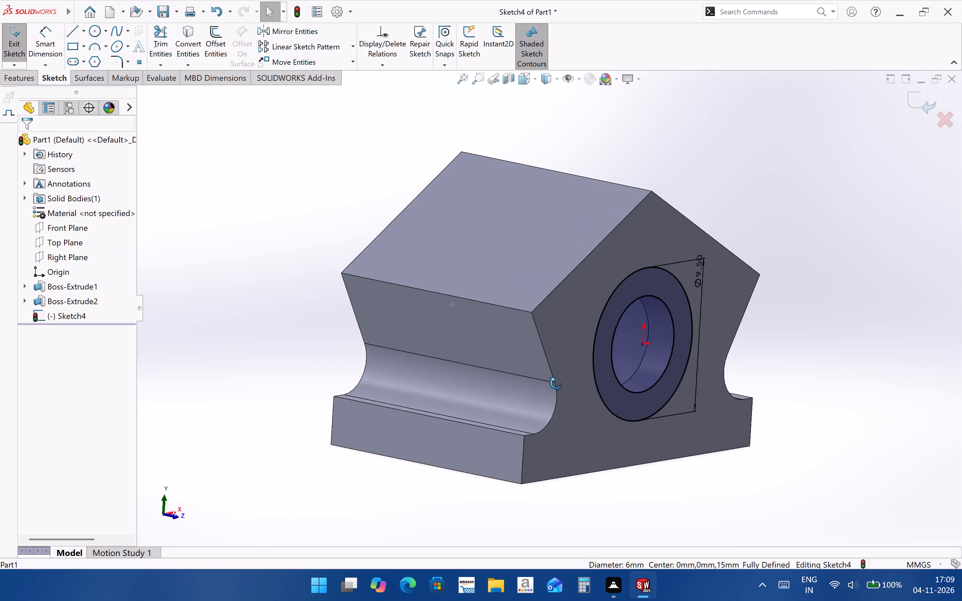
pyautogui.moveTo(556, 383); pyautogui.dragTo(549, 390, button='middle')
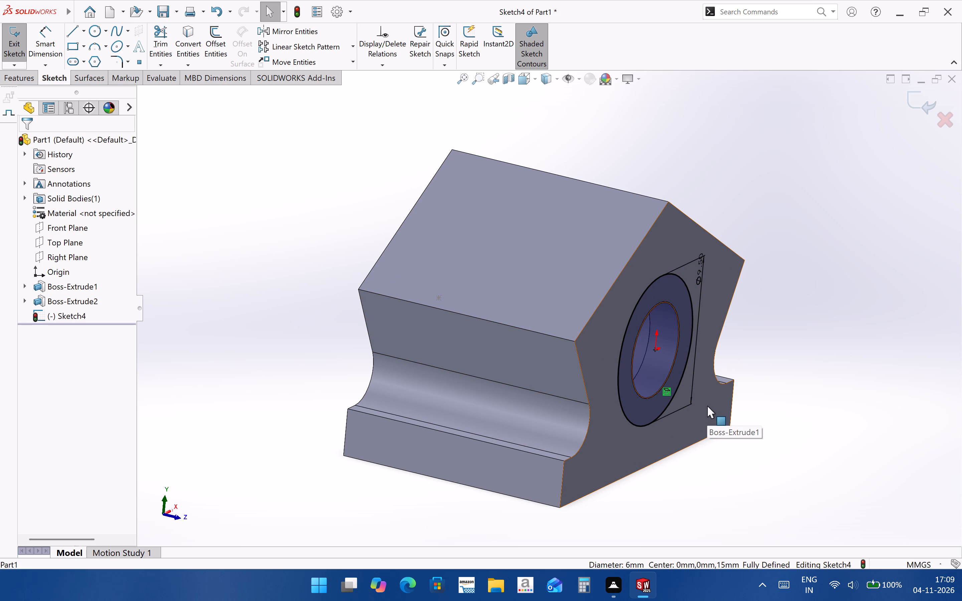
pyautogui.moveTo(687, 407); pyautogui.dragTo(665, 407, button='middle')
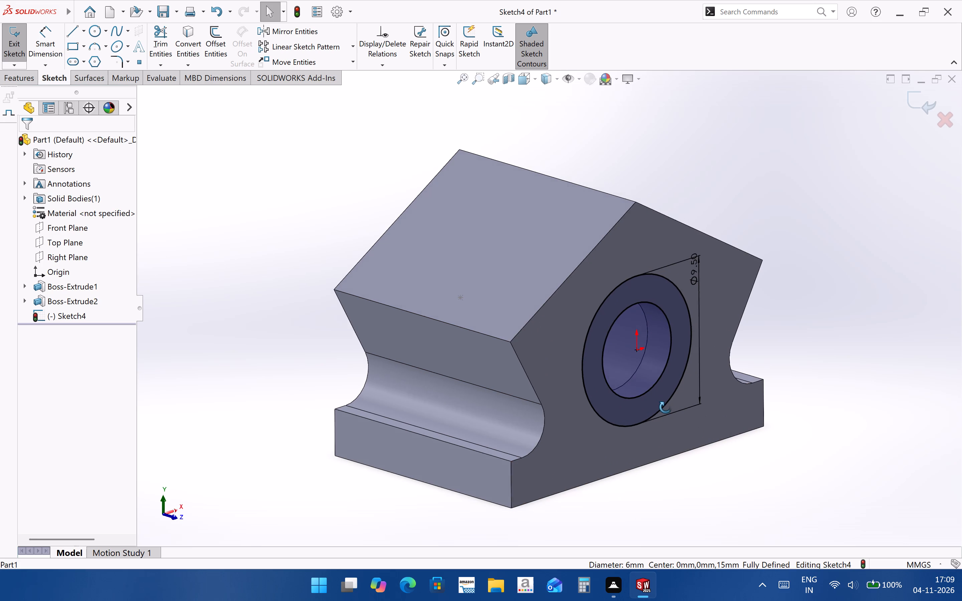
pyautogui.moveTo(665, 407); pyautogui.dragTo(671, 418, button='middle')
pyautogui.click(12, 72)
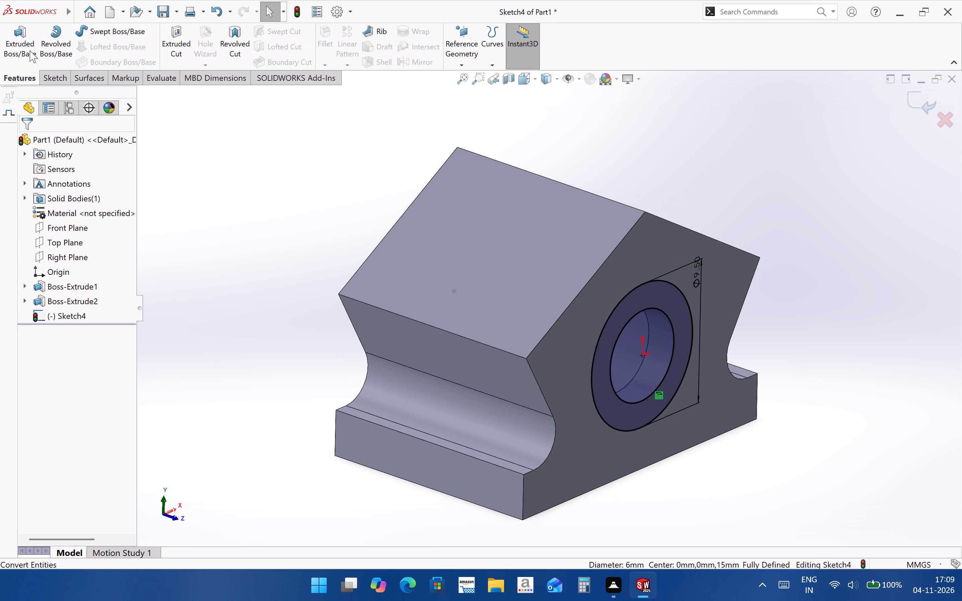
pyautogui.click(29, 44)
pyautogui.moveTo(592, 379); pyautogui.dragTo(595, 379, button='middle')
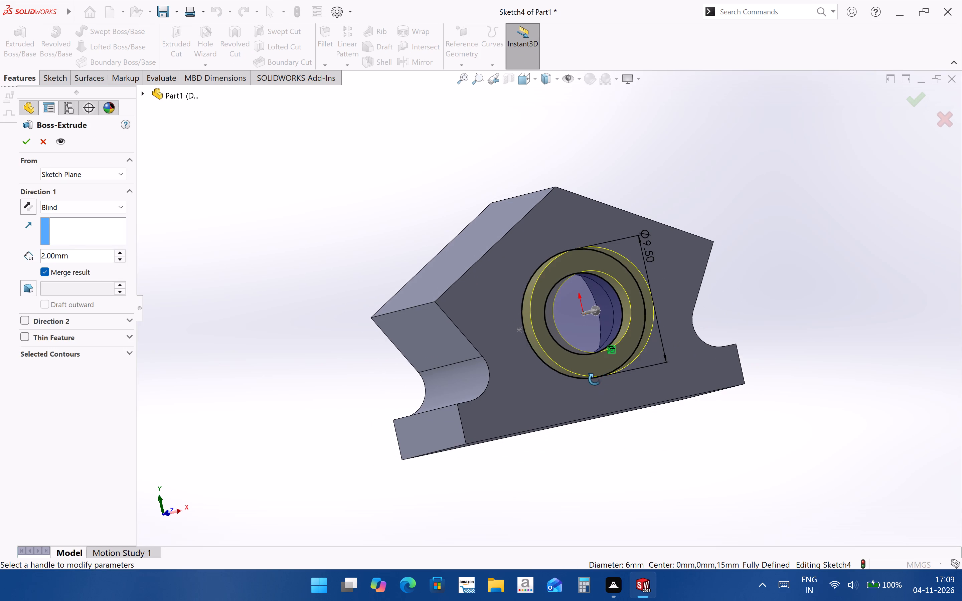
pyautogui.moveTo(595, 379); pyautogui.dragTo(671, 399, button='middle')
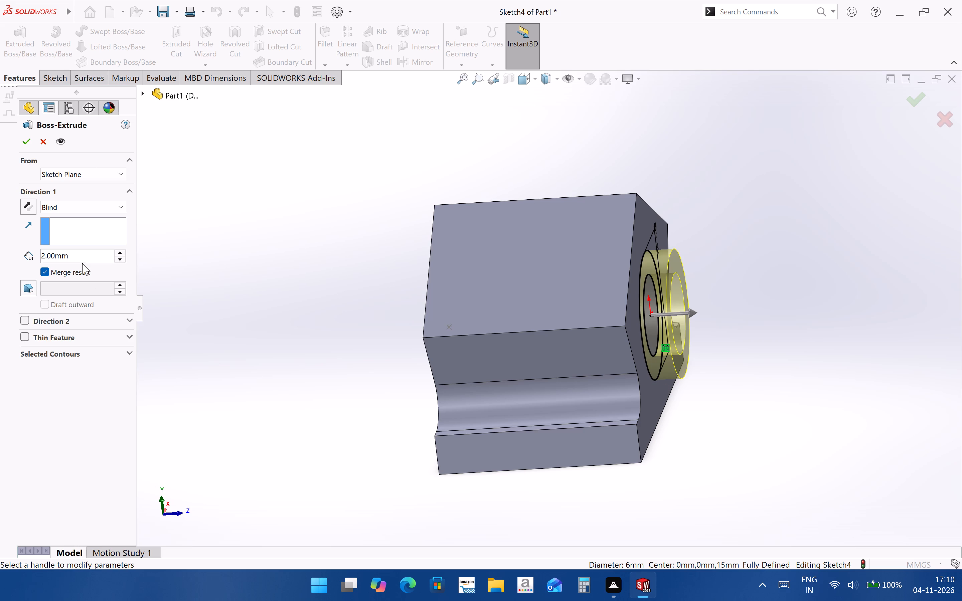
pyautogui.click(82, 254)
pyautogui.moveTo(82, 254); pyautogui.dragTo(0, 253)
pyautogui.press('6')
pyautogui.write('.5')
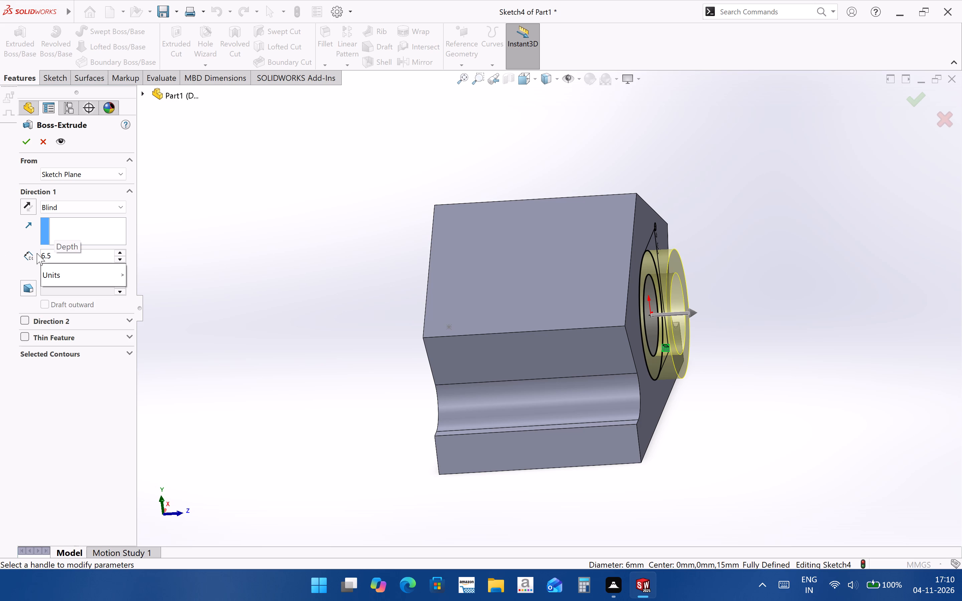
pyautogui.press('Return')
pyautogui.click(29, 140)
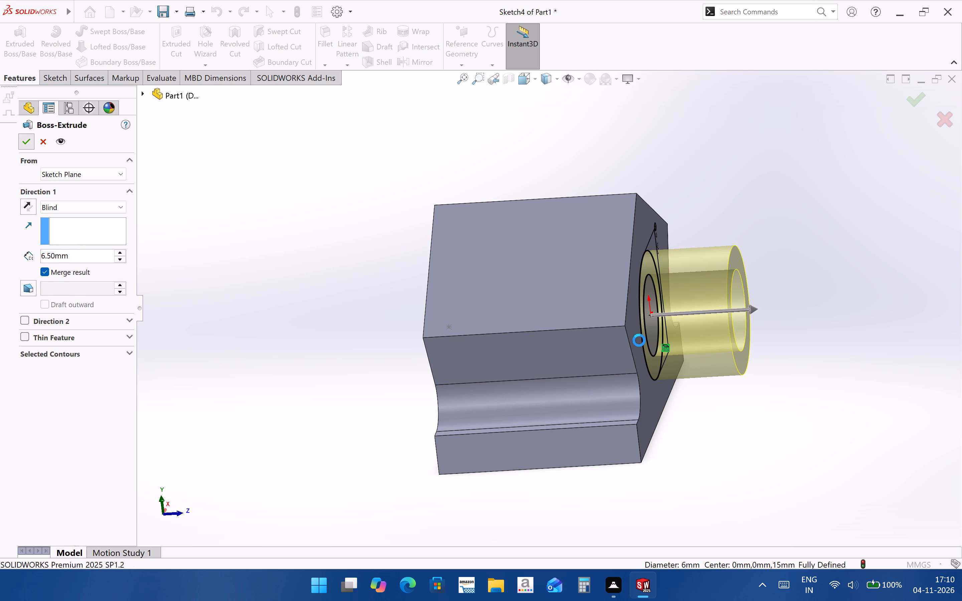
pyautogui.click(793, 386)
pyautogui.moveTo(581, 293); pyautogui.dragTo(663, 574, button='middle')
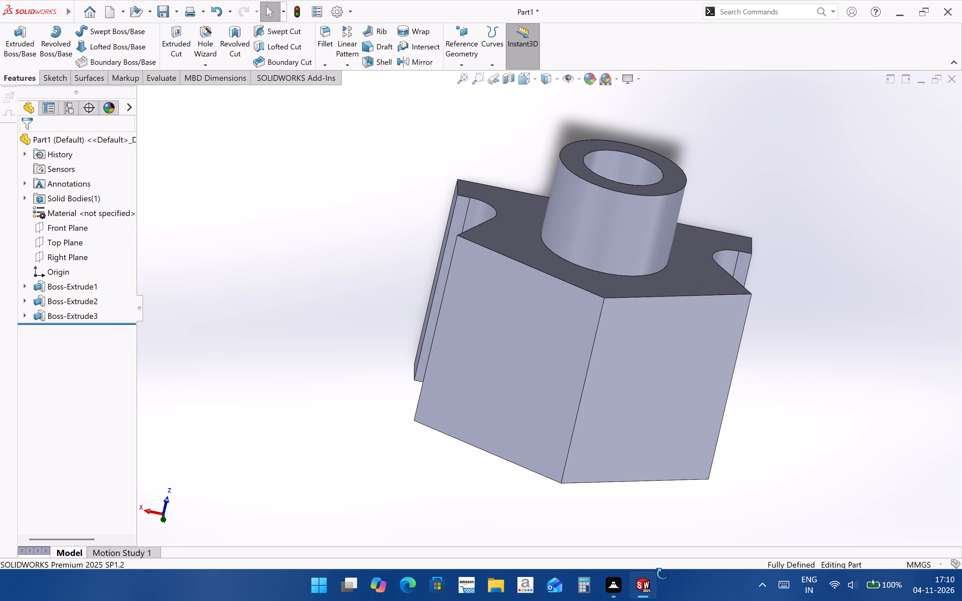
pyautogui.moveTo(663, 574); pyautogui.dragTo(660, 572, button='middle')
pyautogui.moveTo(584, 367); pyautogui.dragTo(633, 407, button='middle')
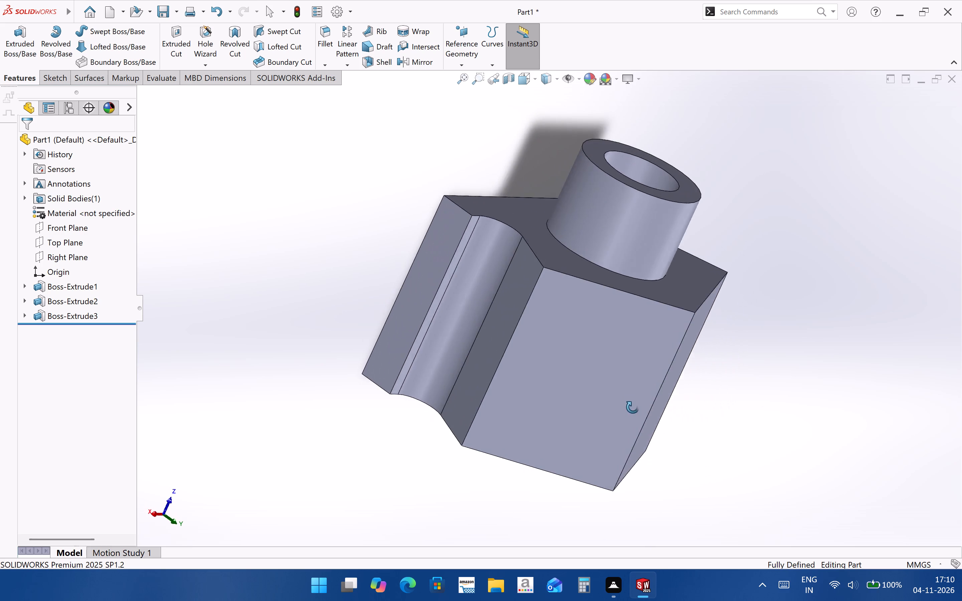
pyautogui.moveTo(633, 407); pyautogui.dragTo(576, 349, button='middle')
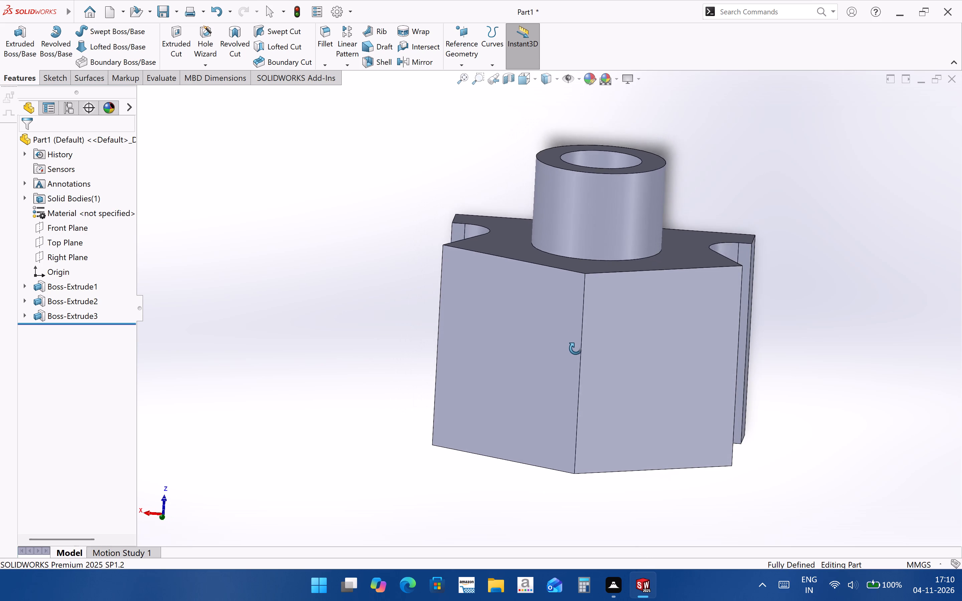
# Examine the block's hollow boss, side notches and bored end from several angles, including a view normal to the Top Plane.
pyautogui.moveTo(576, 349); pyautogui.dragTo(576, 332, button='middle')
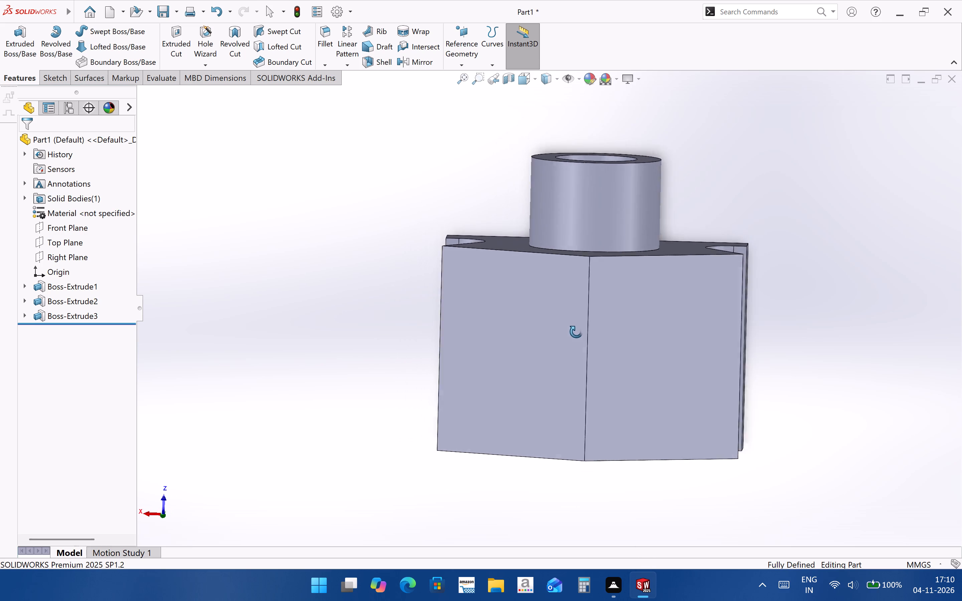
pyautogui.moveTo(576, 332); pyautogui.dragTo(588, 318, button='middle')
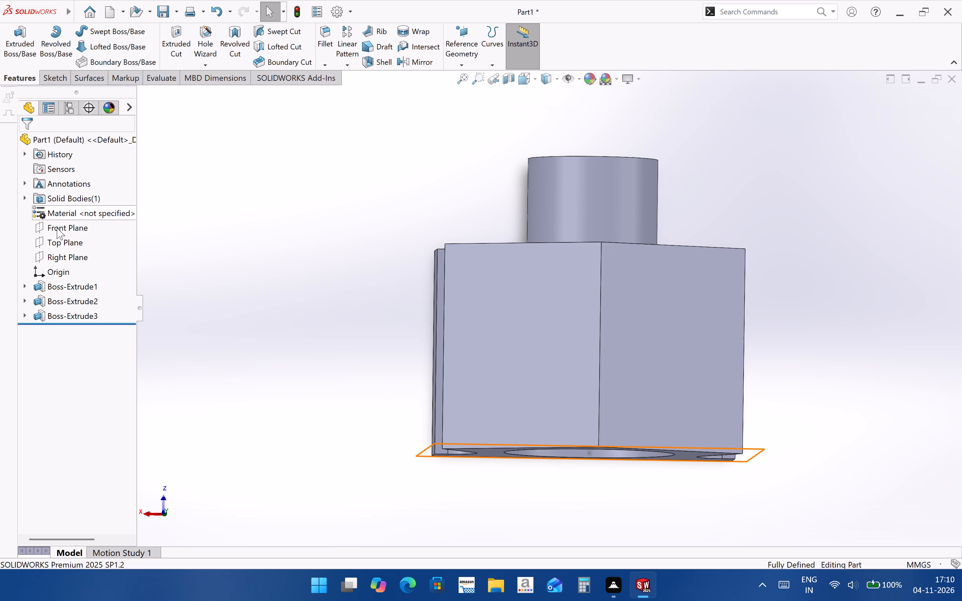
pyautogui.click(58, 242)
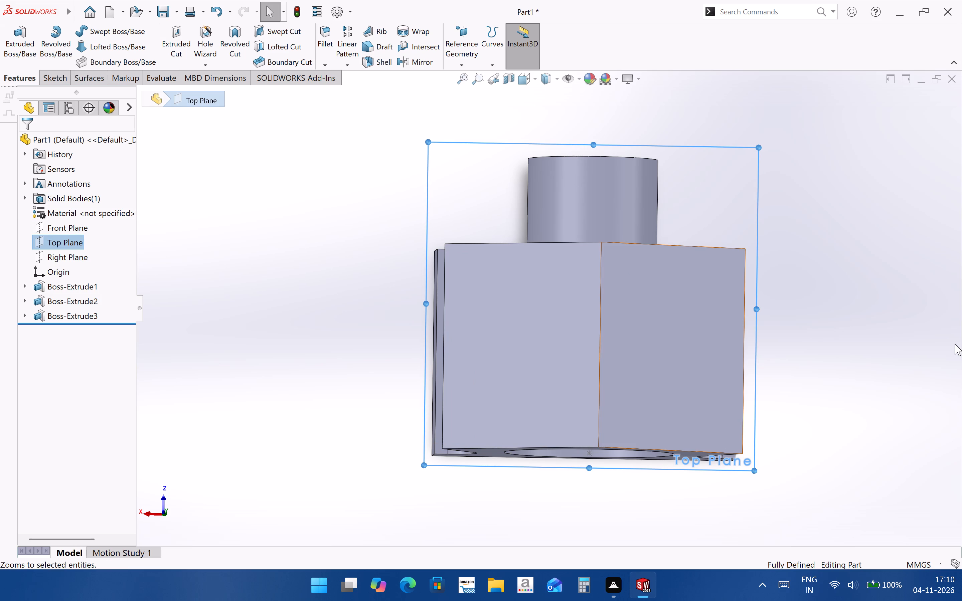
pyautogui.hotkey('ctrl', '8')
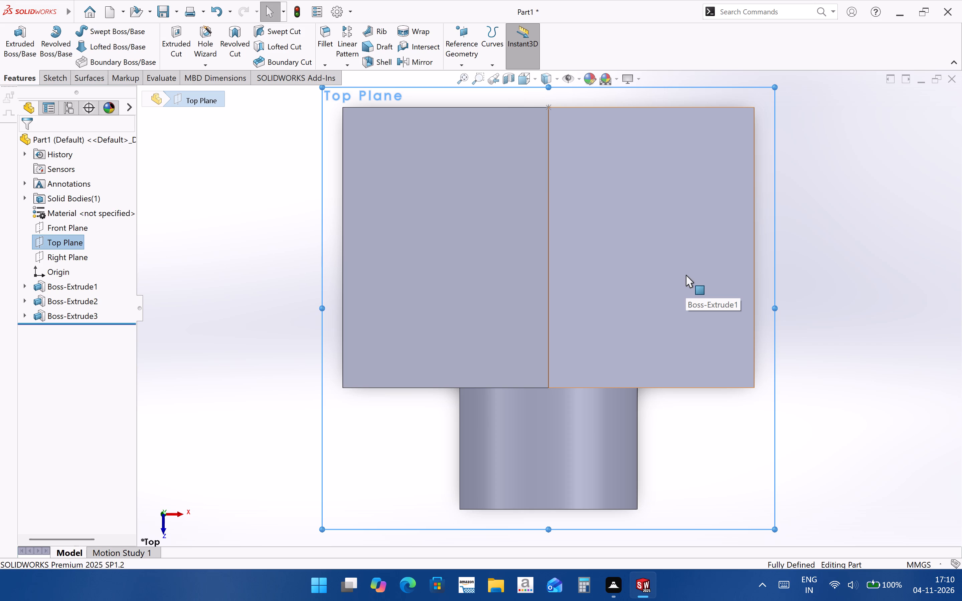
pyautogui.scroll(2, 494, 515)
pyautogui.moveTo(605, 380); pyautogui.dragTo(647, 289, button='middle')
pyautogui.scroll(1, 606, 379)
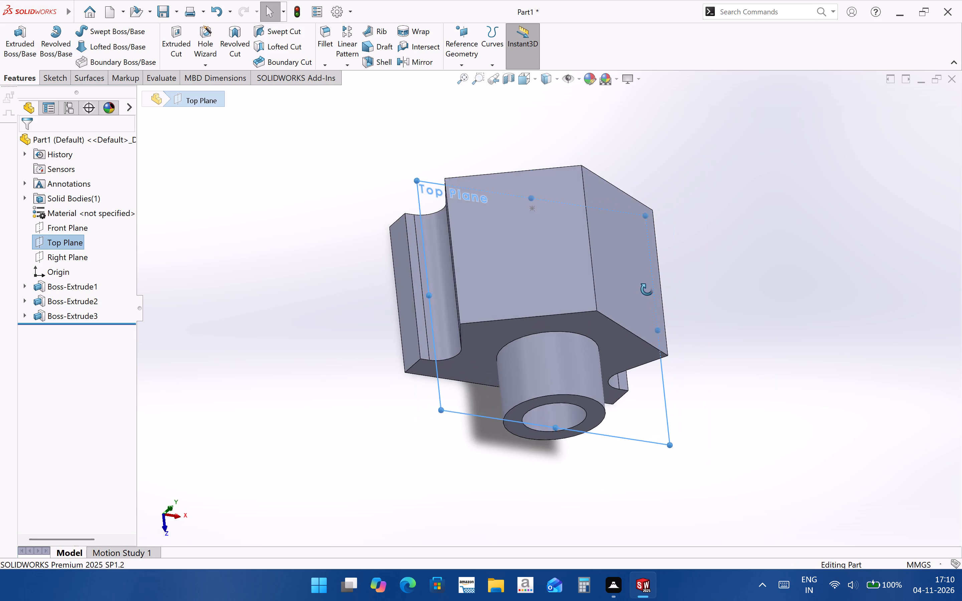
pyautogui.moveTo(647, 289); pyautogui.dragTo(688, 249, button='middle')
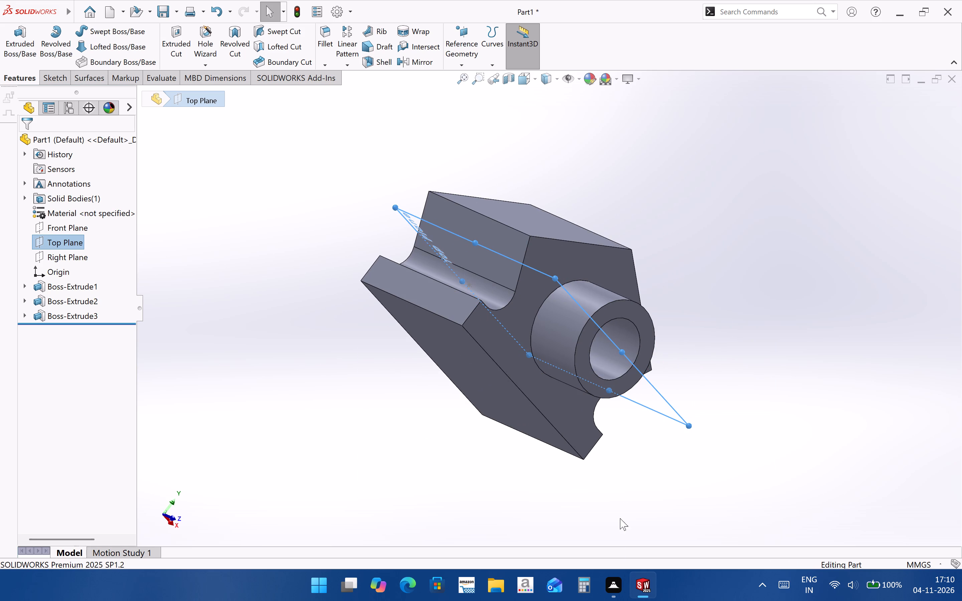
pyautogui.moveTo(449, 443); pyautogui.dragTo(336, 453, button='middle')
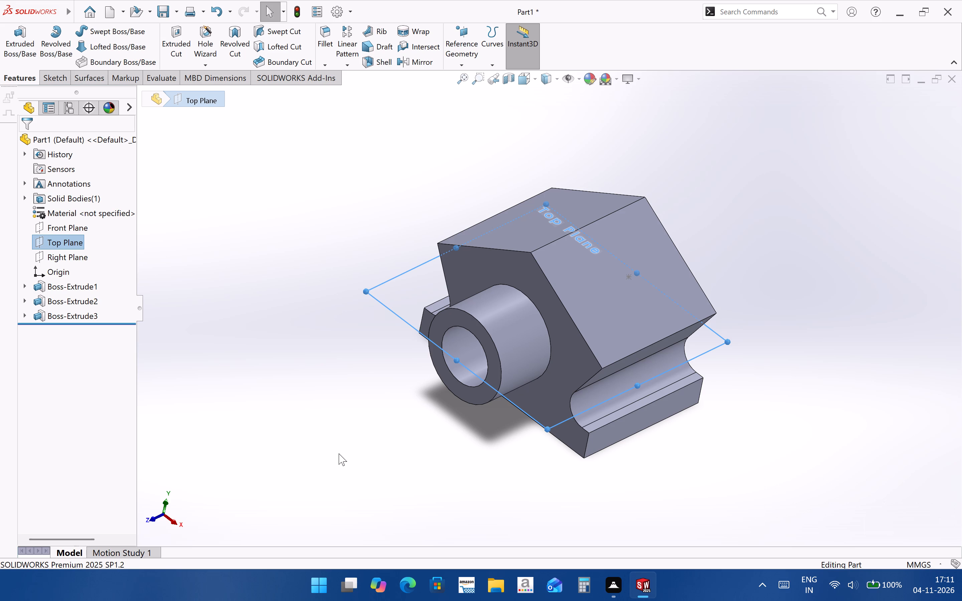
pyautogui.scroll(1, 357, 462)
pyautogui.scroll(-1, 543, 359)
pyautogui.moveTo(543, 363); pyautogui.dragTo(375, 330, button='middle')
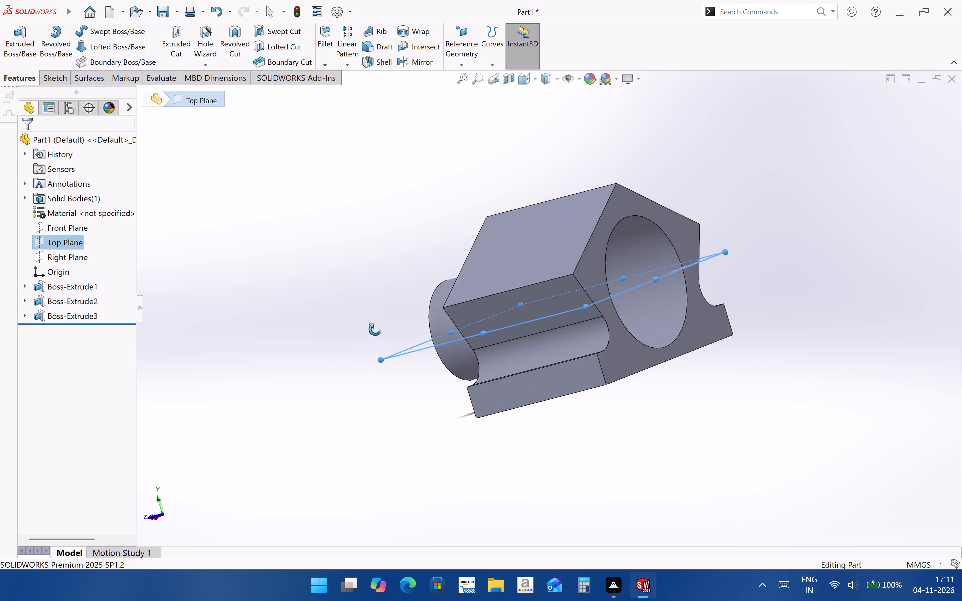
pyautogui.moveTo(375, 330); pyautogui.dragTo(500, 394, button='middle')
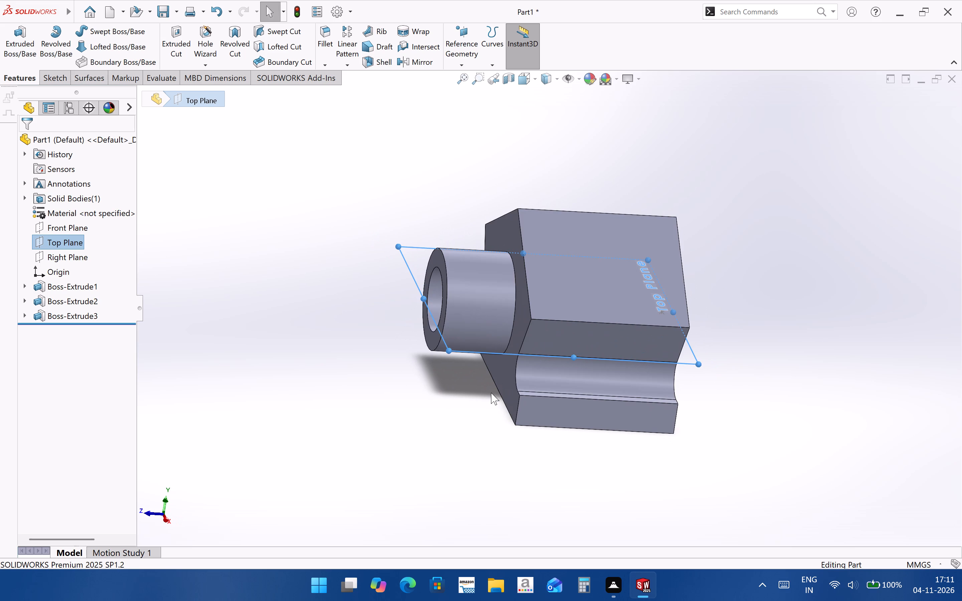
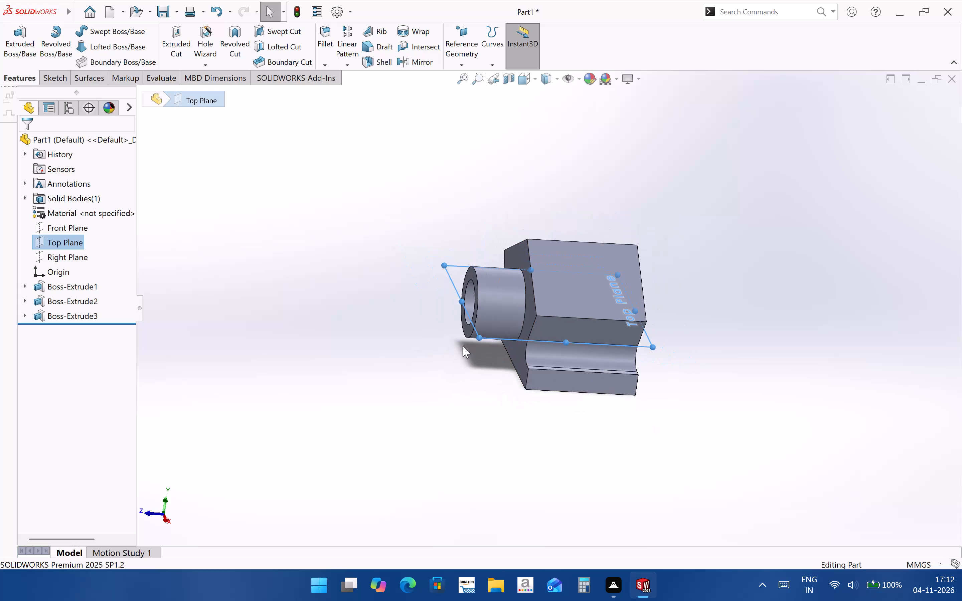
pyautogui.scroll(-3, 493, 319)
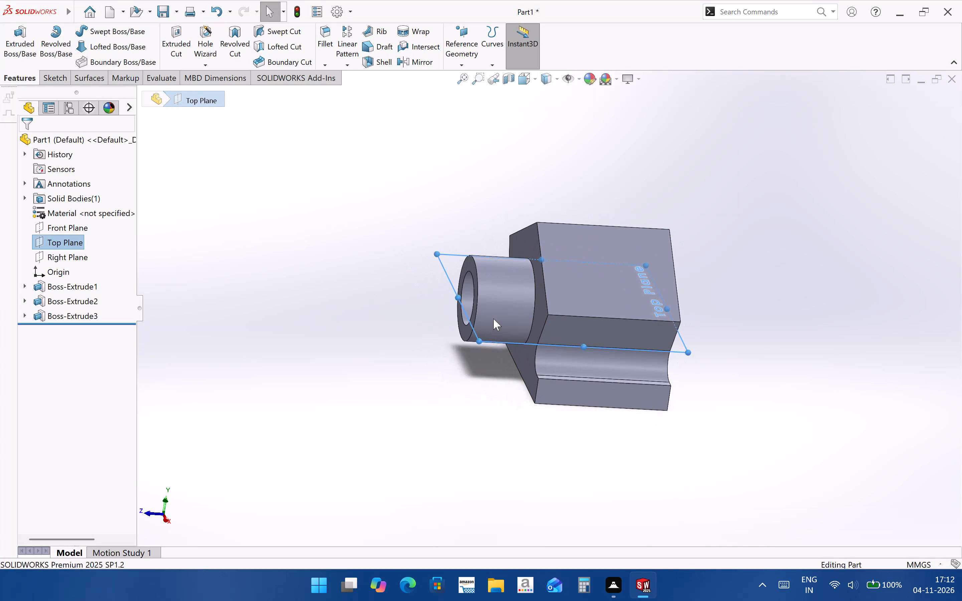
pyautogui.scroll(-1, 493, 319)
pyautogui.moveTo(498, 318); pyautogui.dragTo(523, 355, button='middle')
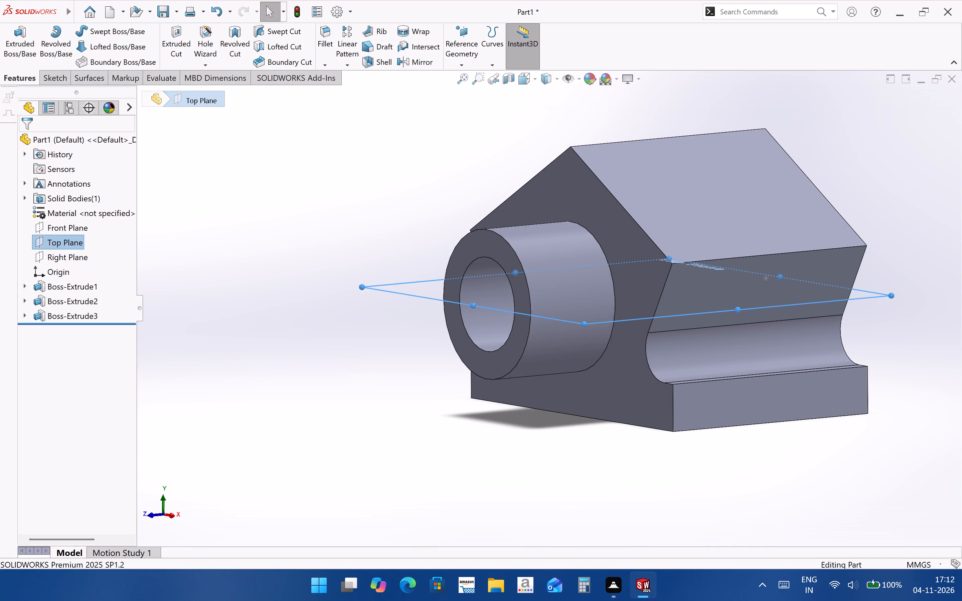
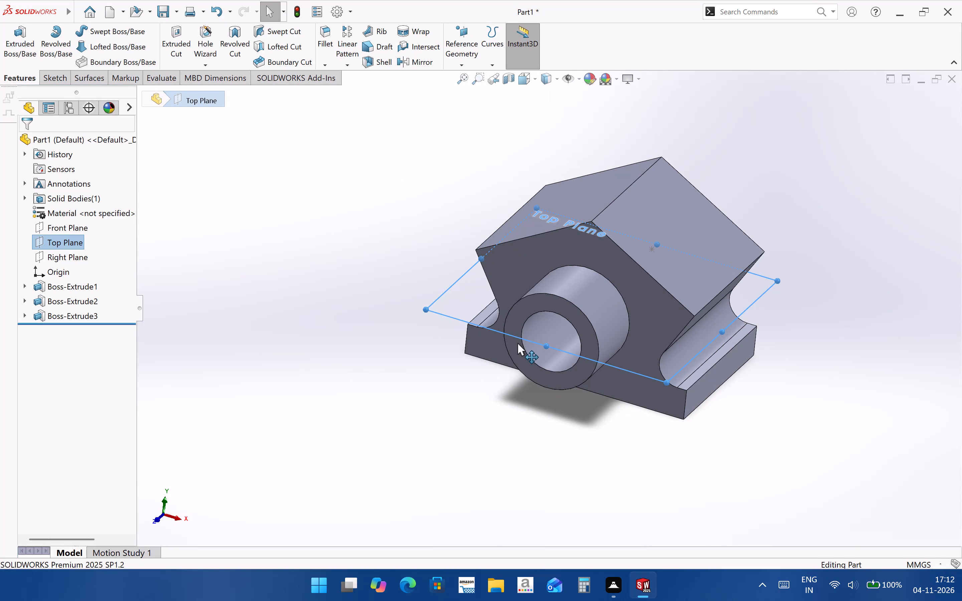
# Examine the block from all sides, checking the hollow boss, the large bore with its end-wall hole, and the side notches.
pyautogui.scroll(2, 580, 331)
pyautogui.moveTo(581, 327); pyautogui.dragTo(467, 305, button='middle')
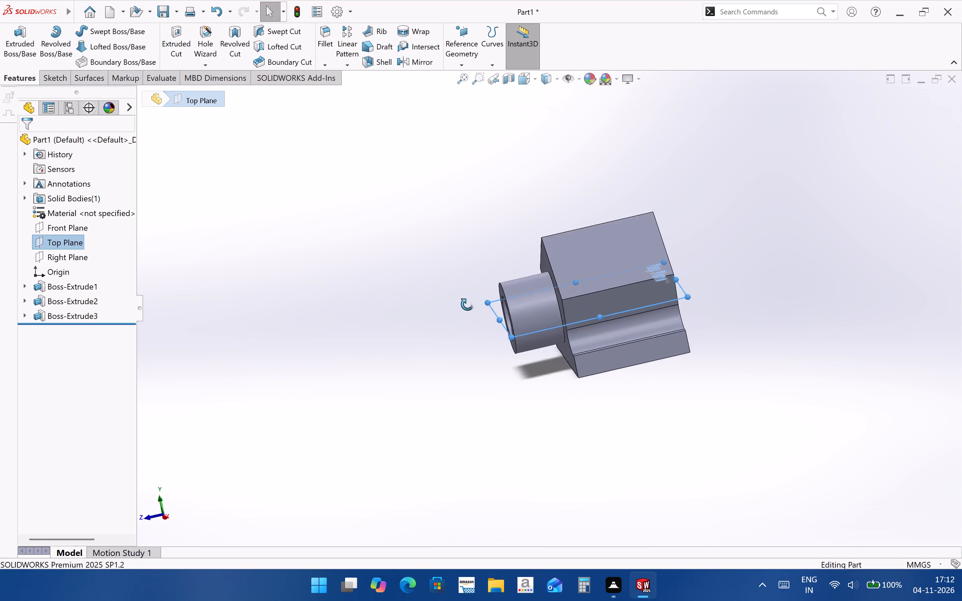
pyautogui.moveTo(467, 305); pyautogui.dragTo(379, 312, button='middle')
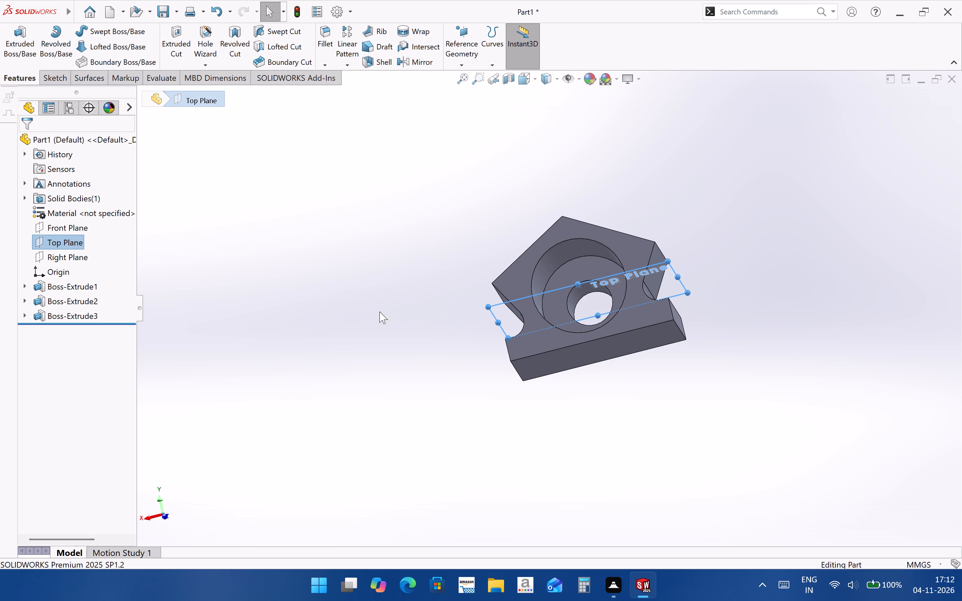
pyautogui.moveTo(628, 277); pyautogui.dragTo(607, 304, button='middle')
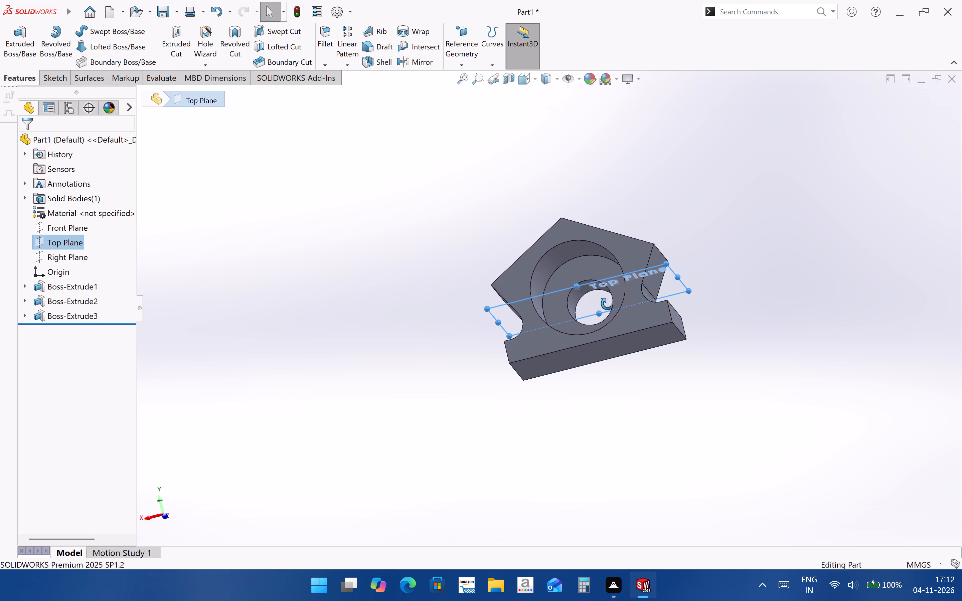
pyautogui.moveTo(607, 304); pyautogui.dragTo(467, 403, button='middle')
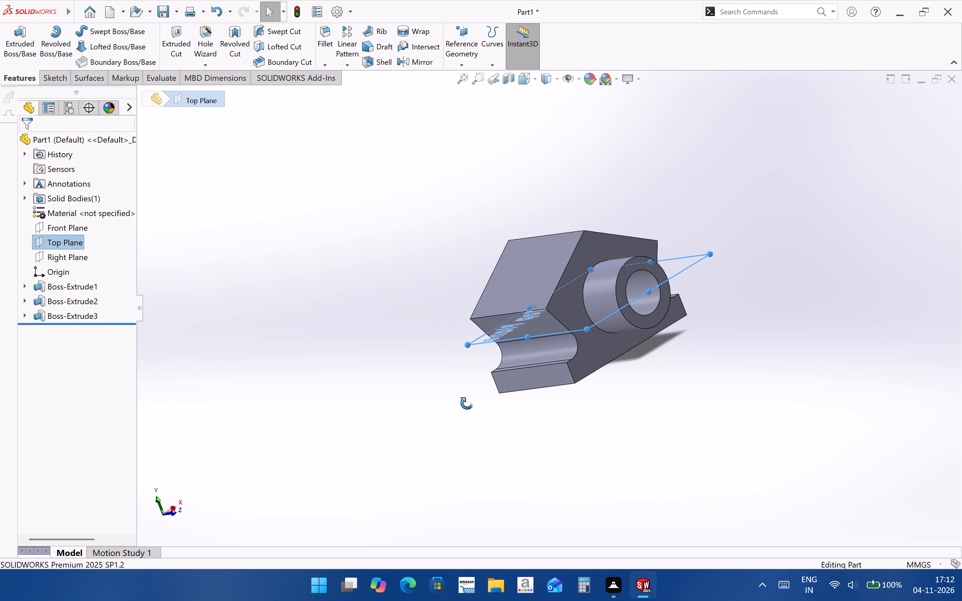
pyautogui.moveTo(467, 403); pyautogui.dragTo(483, 414, button='middle')
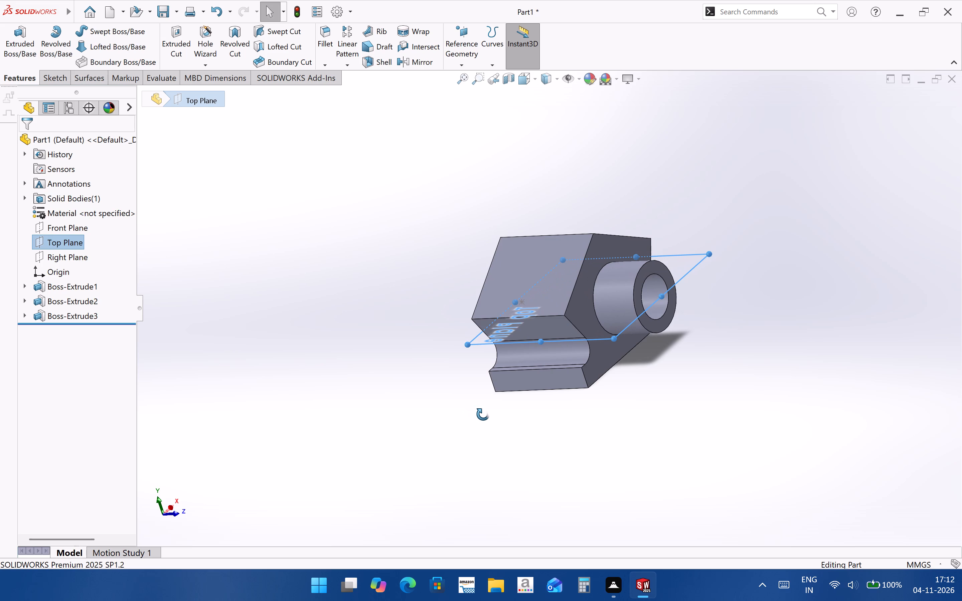
pyautogui.moveTo(483, 414); pyautogui.dragTo(541, 401, button='middle')
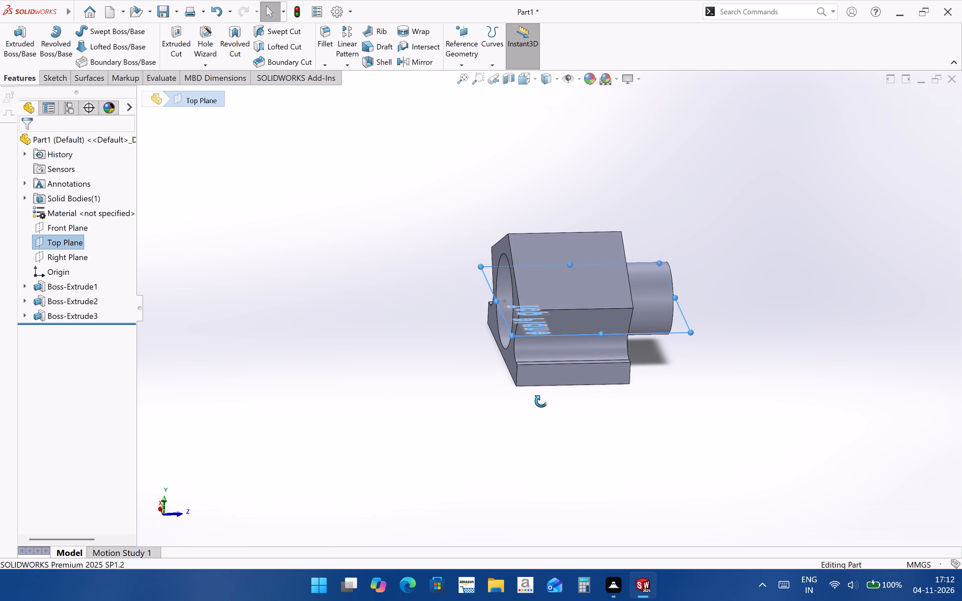
pyautogui.moveTo(541, 401); pyautogui.dragTo(514, 411, button='middle')
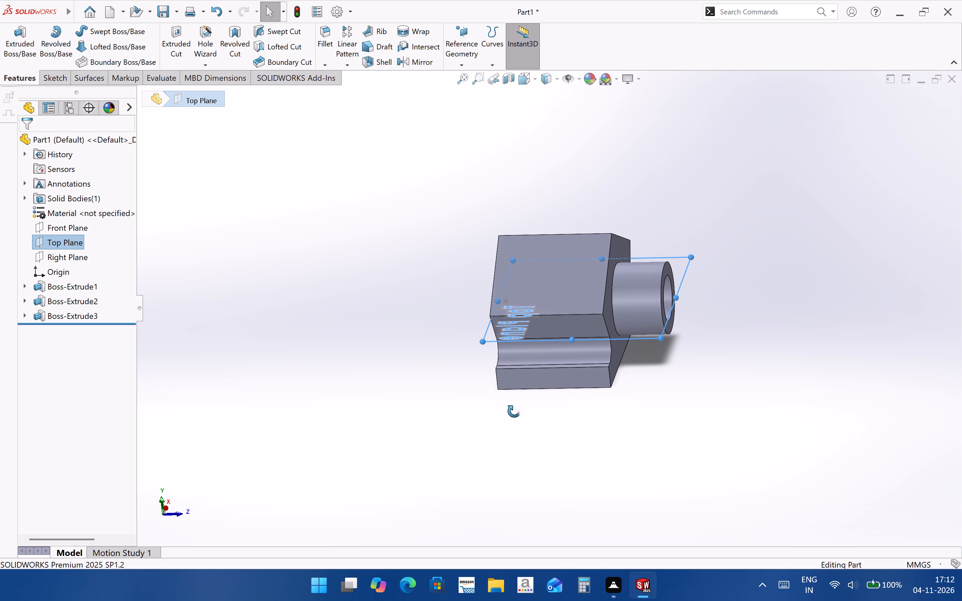
pyautogui.moveTo(514, 411); pyautogui.dragTo(632, 427, button='middle')
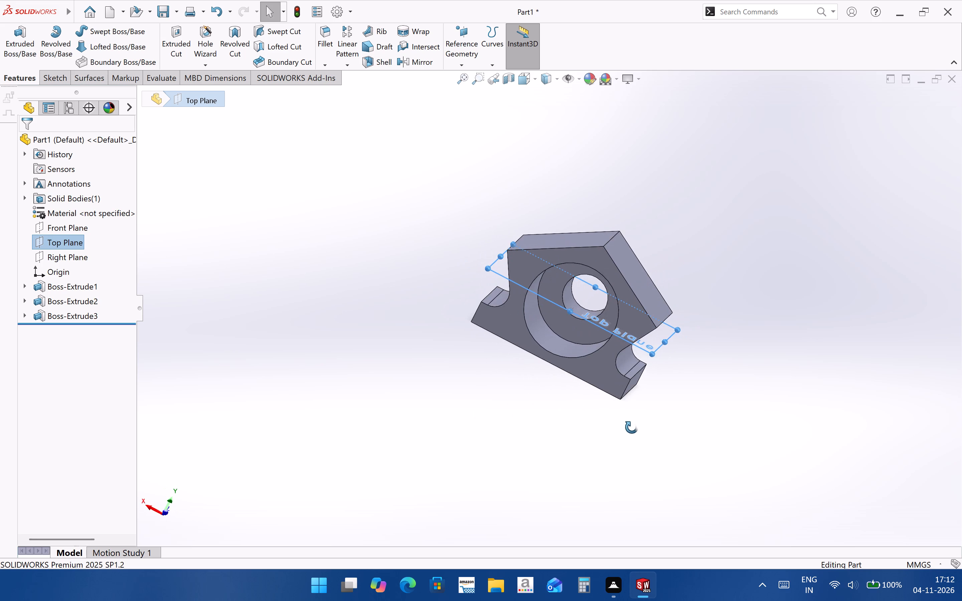
pyautogui.moveTo(632, 427); pyautogui.dragTo(585, 423, button='middle')
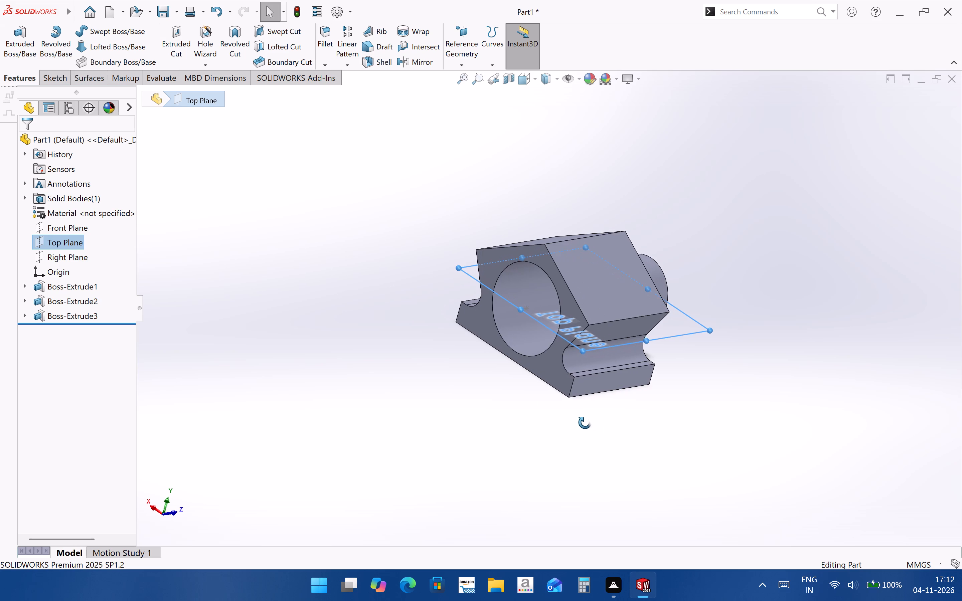
pyautogui.moveTo(585, 423); pyautogui.dragTo(581, 414, button='middle')
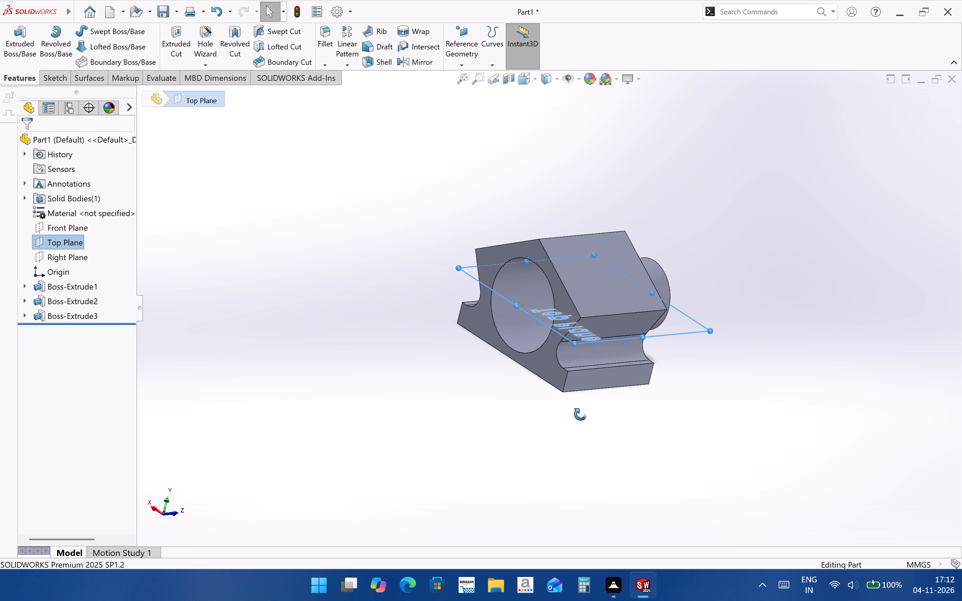
pyautogui.moveTo(581, 414); pyautogui.dragTo(577, 389, button='middle')
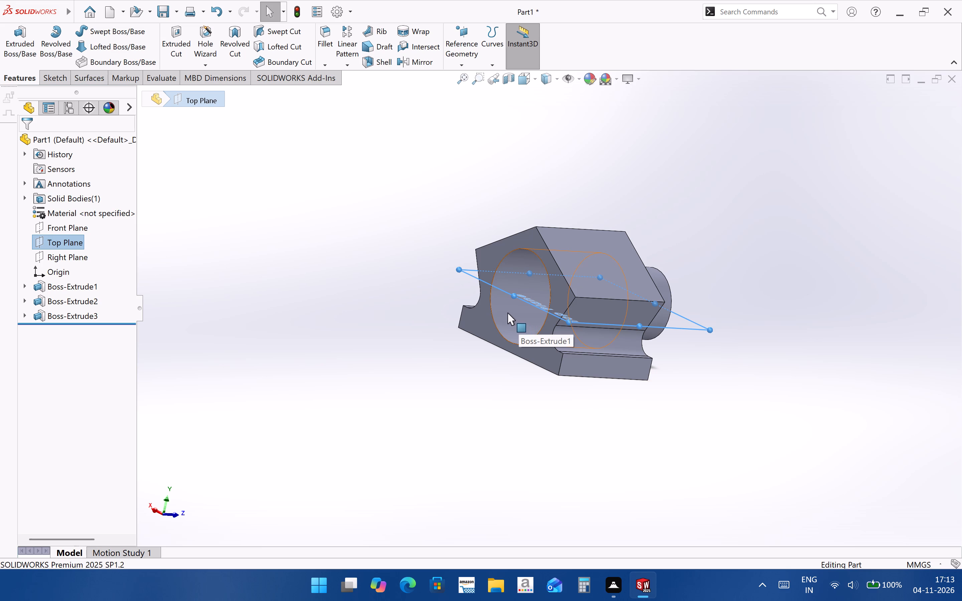
pyautogui.scroll(-1, 562, 299)
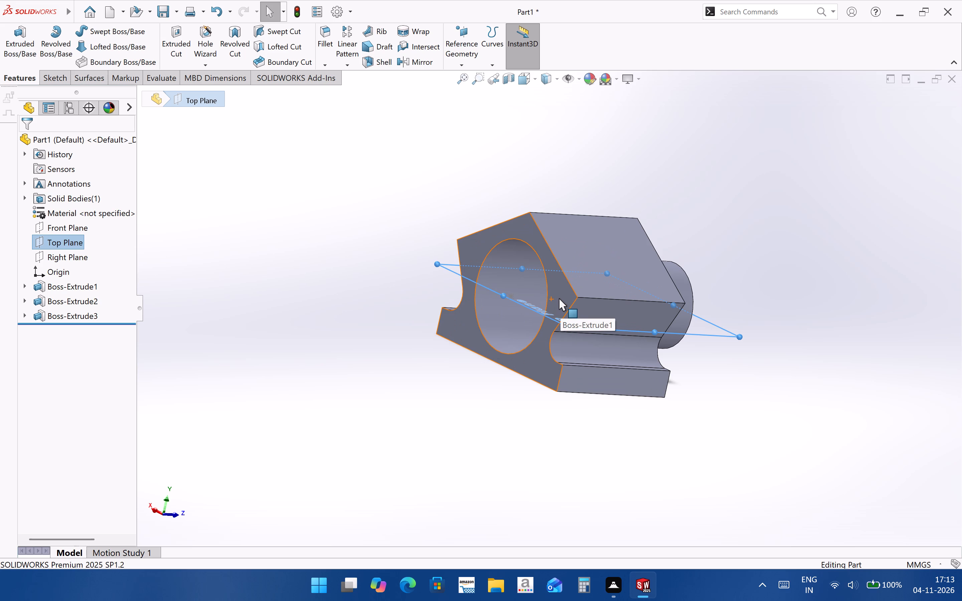
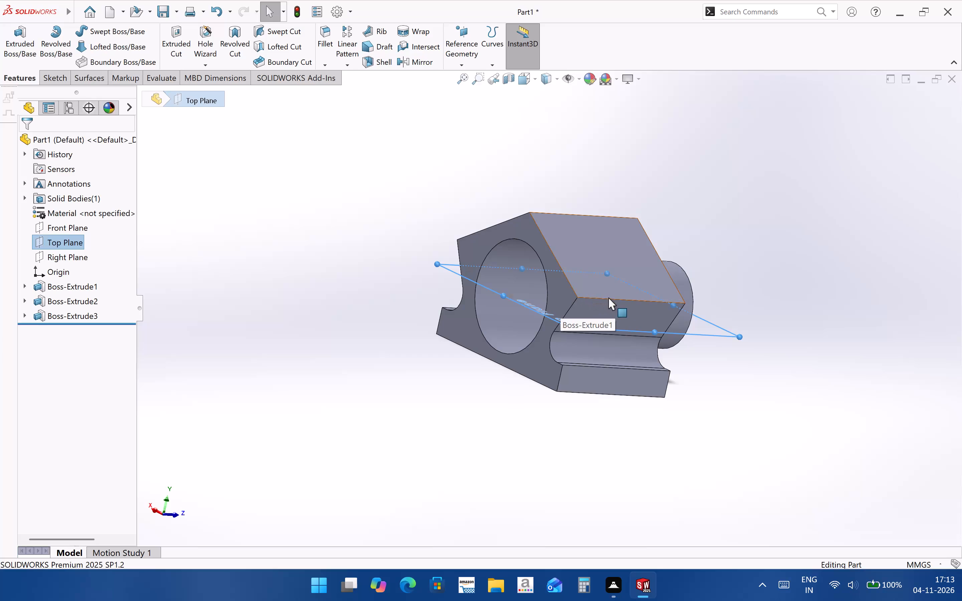
# Examine the block from both ends, checking the boss end face, the block face behind it and the large bore.
pyautogui.scroll(1, 678, 277)
pyautogui.moveTo(567, 358); pyautogui.dragTo(559, 356, button='middle')
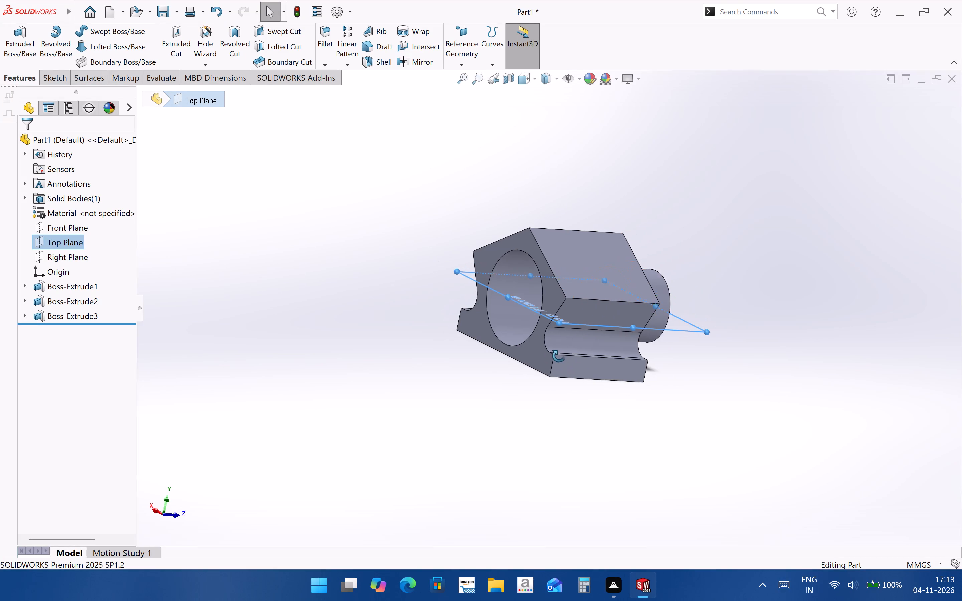
pyautogui.moveTo(559, 356); pyautogui.dragTo(397, 321, button='middle')
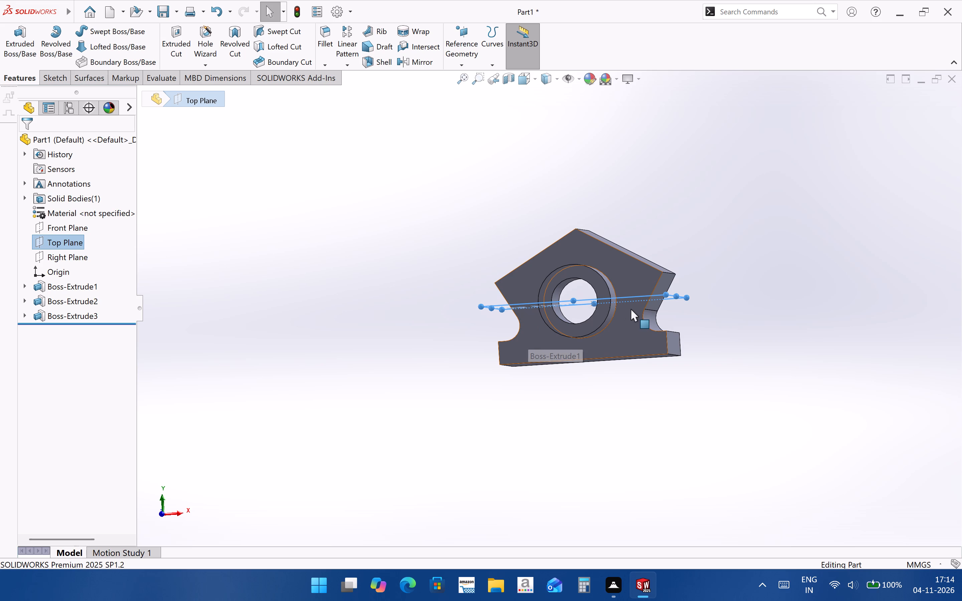
pyautogui.scroll(-2, 582, 289)
pyautogui.moveTo(578, 297); pyautogui.dragTo(614, 316, button='middle')
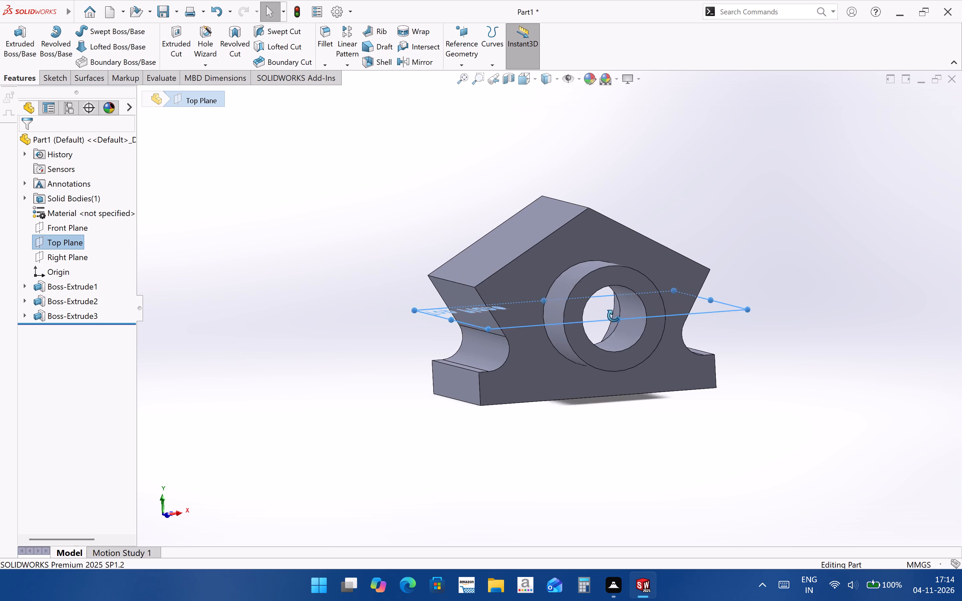
pyautogui.moveTo(614, 316); pyautogui.dragTo(618, 320, button='middle')
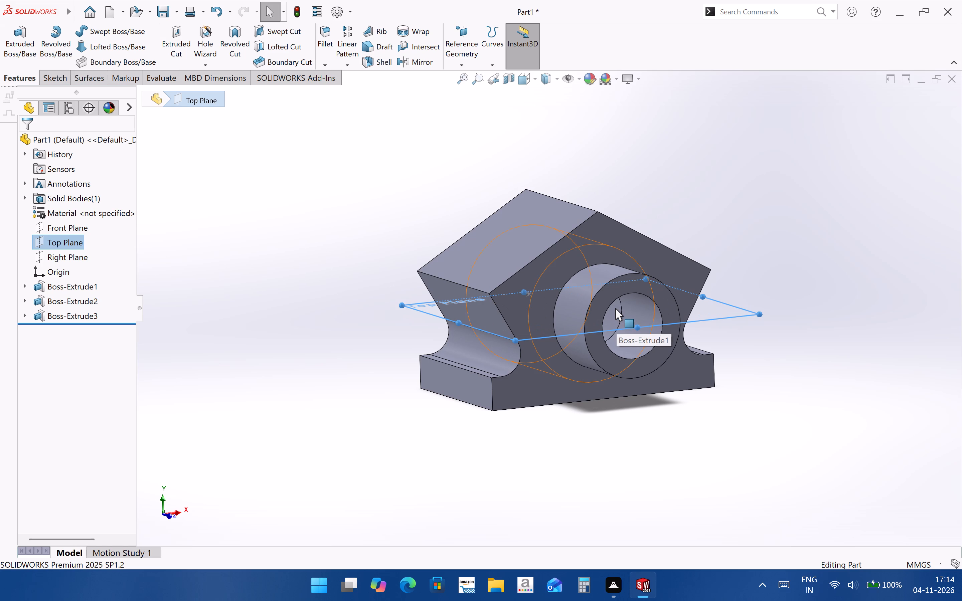
pyautogui.moveTo(565, 365); pyautogui.dragTo(606, 374, button='middle')
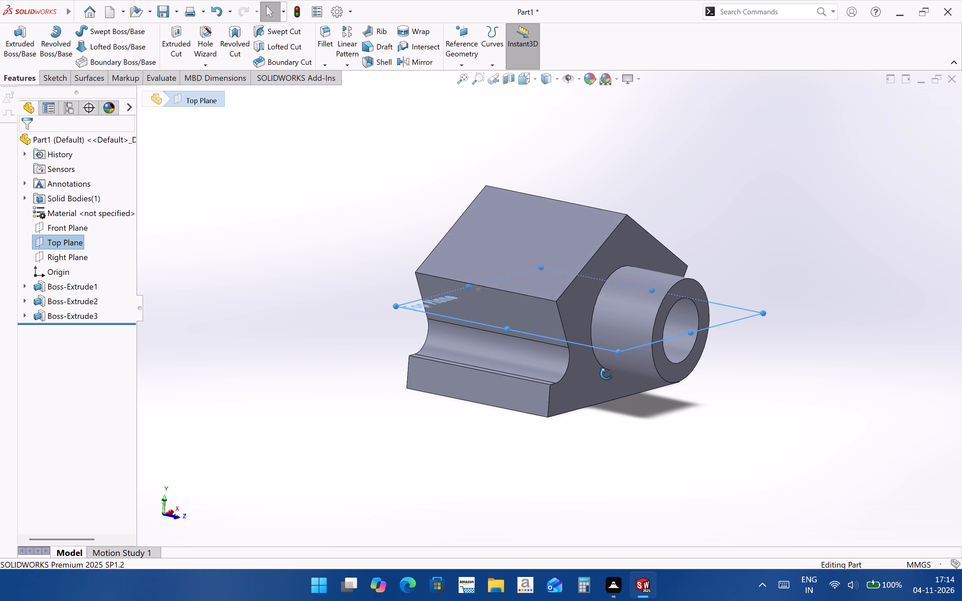
pyautogui.moveTo(606, 374); pyautogui.dragTo(580, 368, button='middle')
pyautogui.click(622, 348)
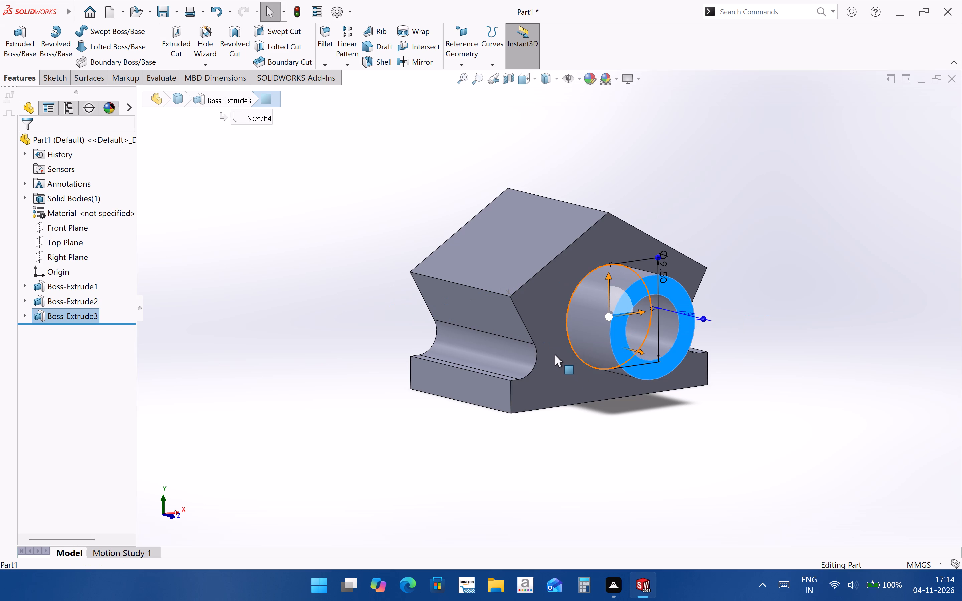
pyautogui.keyDown('ctrl'); pyautogui.click(552, 347); pyautogui.keyUp('ctrl')
pyautogui.click(775, 371)
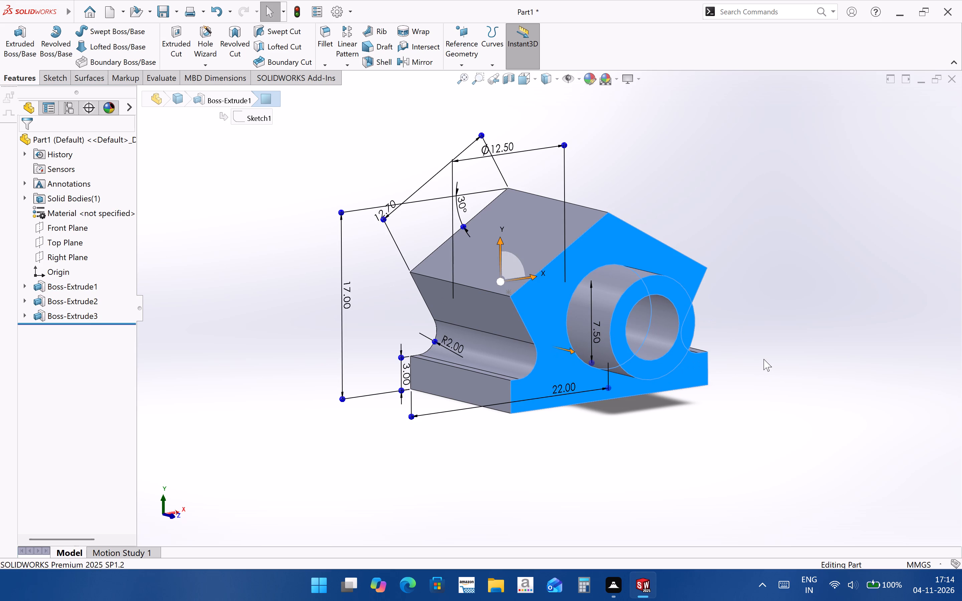
pyautogui.moveTo(559, 254); pyautogui.dragTo(821, 349, button='middle')
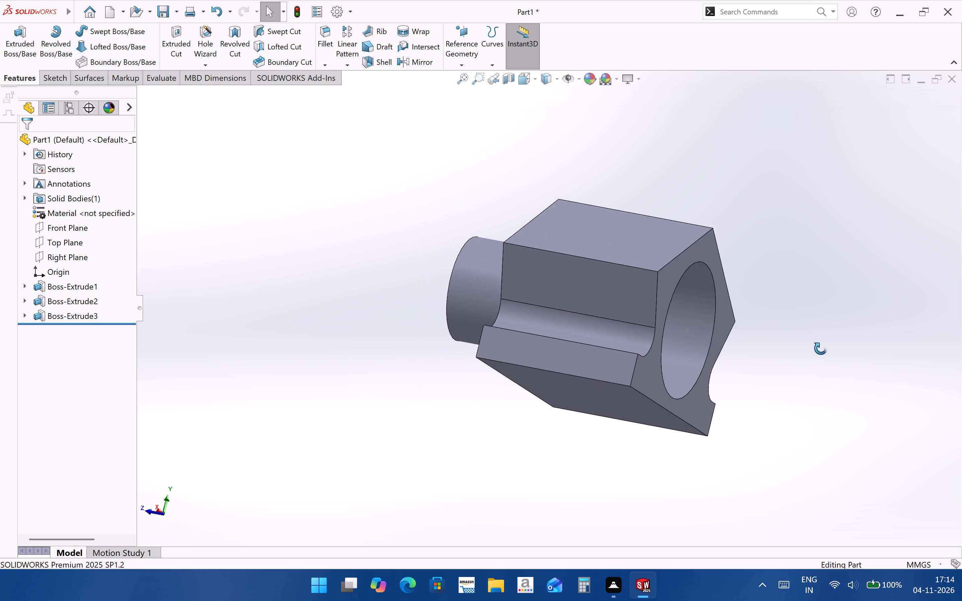
pyautogui.moveTo(821, 349); pyautogui.dragTo(699, 335, button='middle')
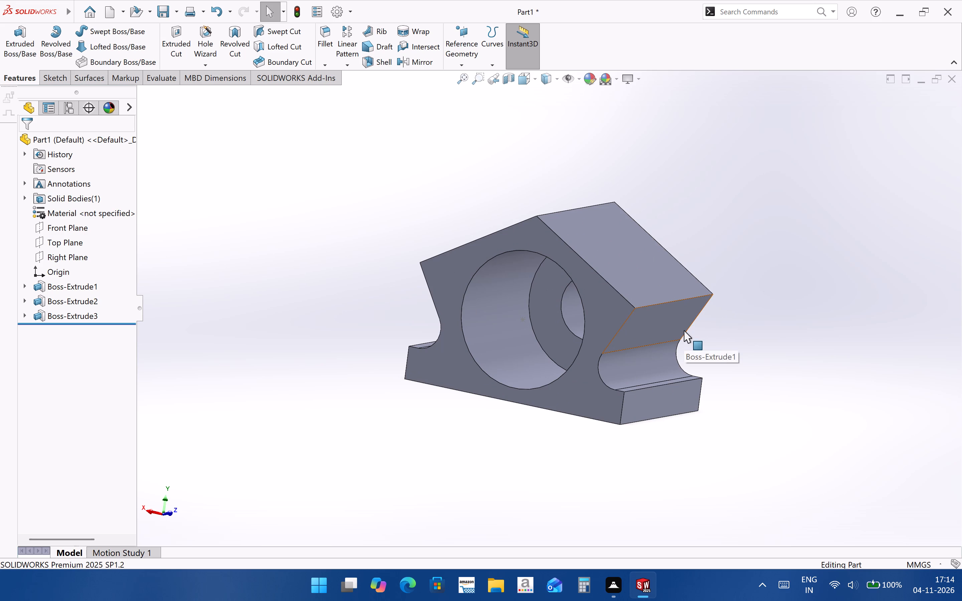
pyautogui.scroll(-2, 596, 319)
pyautogui.moveTo(585, 332); pyautogui.dragTo(559, 332, button='middle')
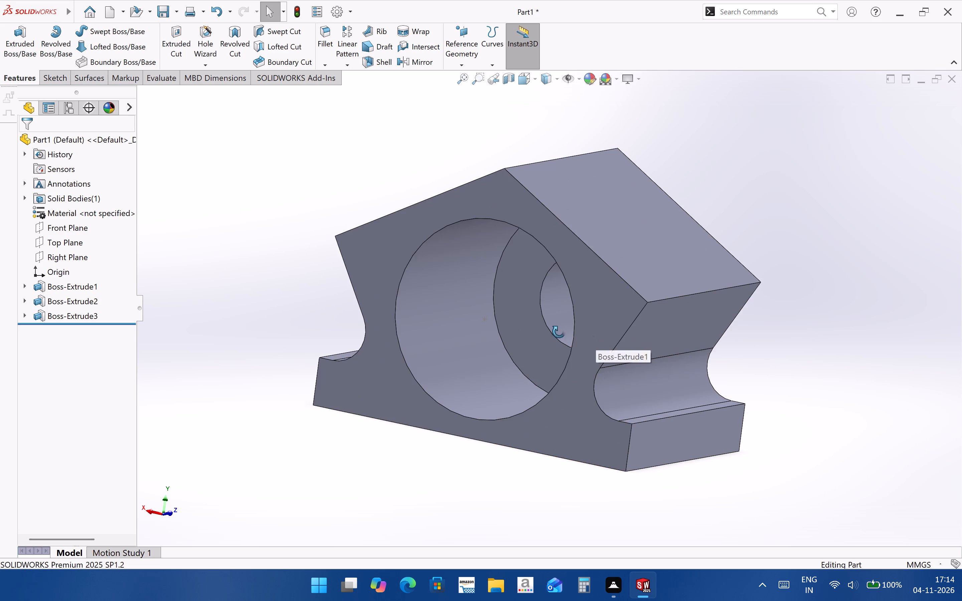
pyautogui.moveTo(559, 332); pyautogui.dragTo(498, 348, button='middle')
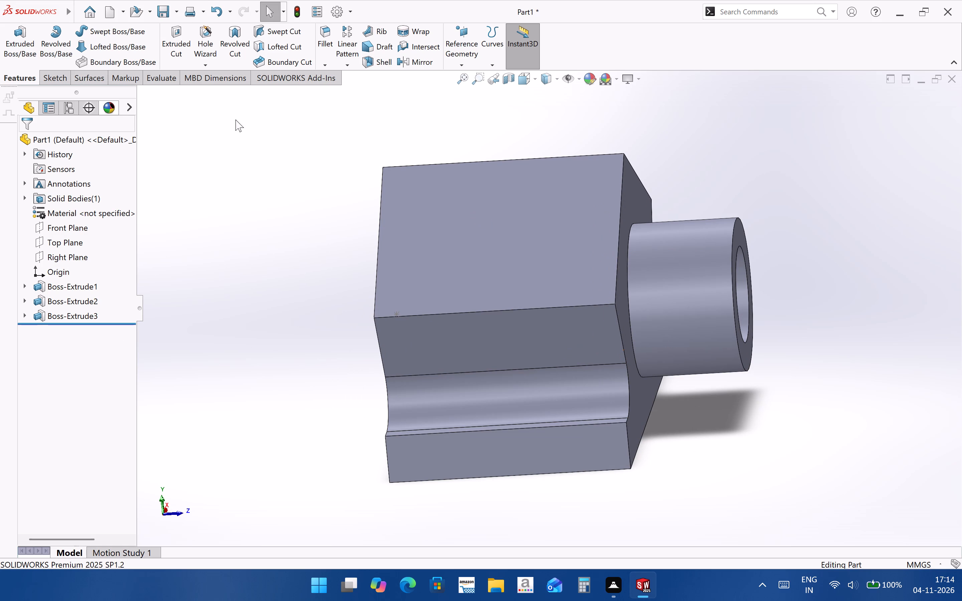
# Fillet the circular edge where the hollow boss meets the block face with a 1 mm radius.
pyautogui.click(329, 42)
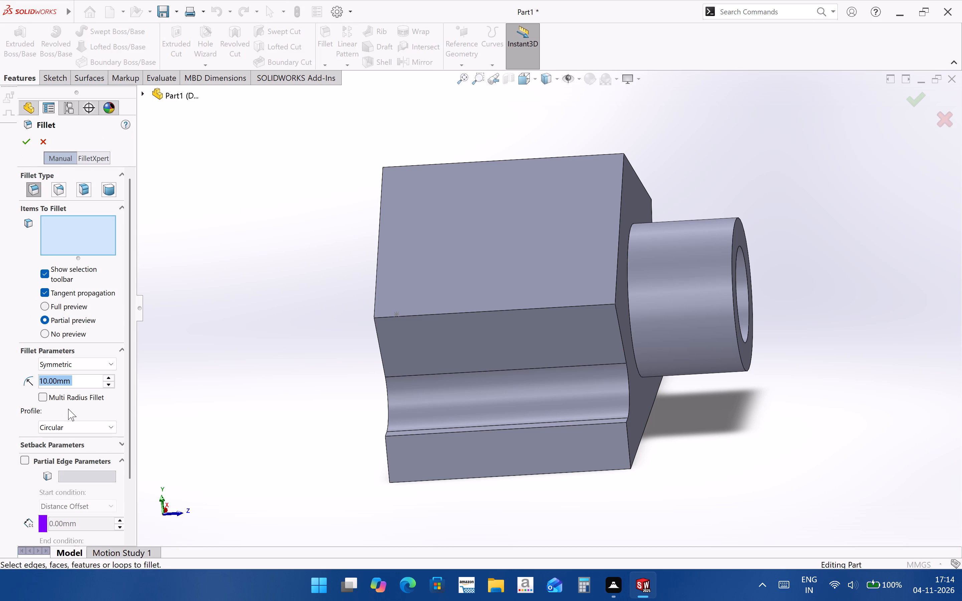
pyautogui.press('1')
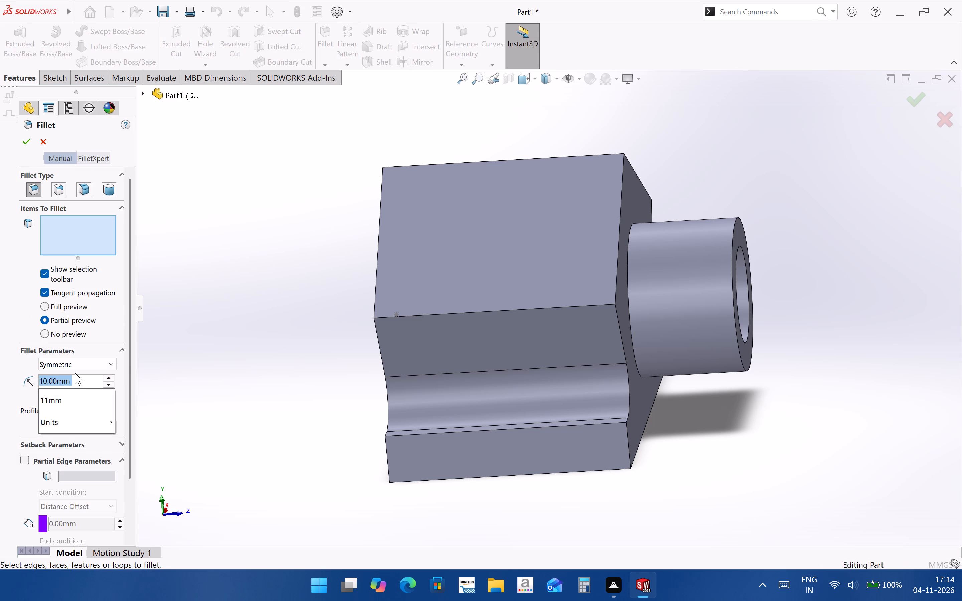
pyautogui.press('Return')
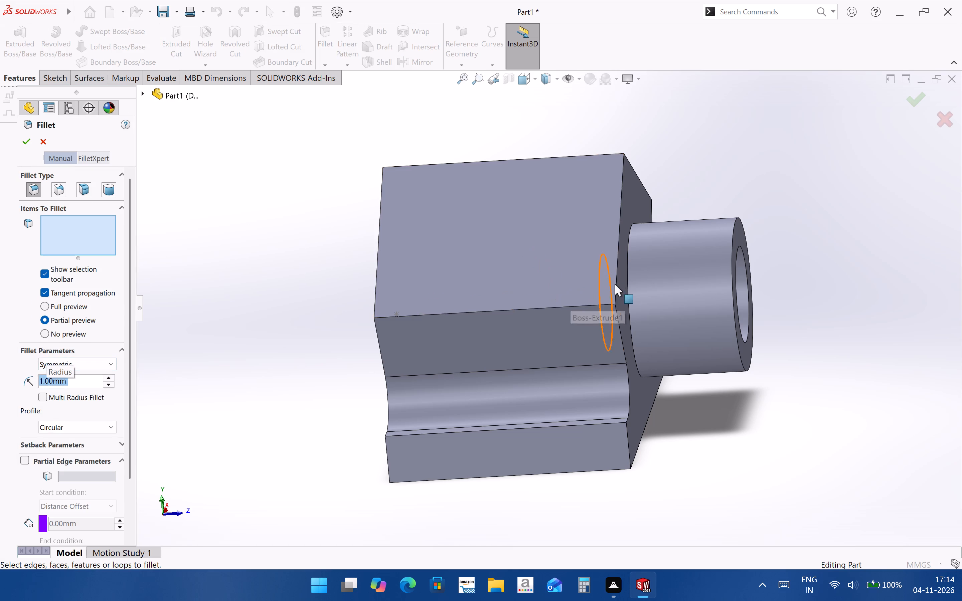
pyautogui.click(628, 281)
pyautogui.moveTo(655, 364); pyautogui.dragTo(621, 362, button='middle')
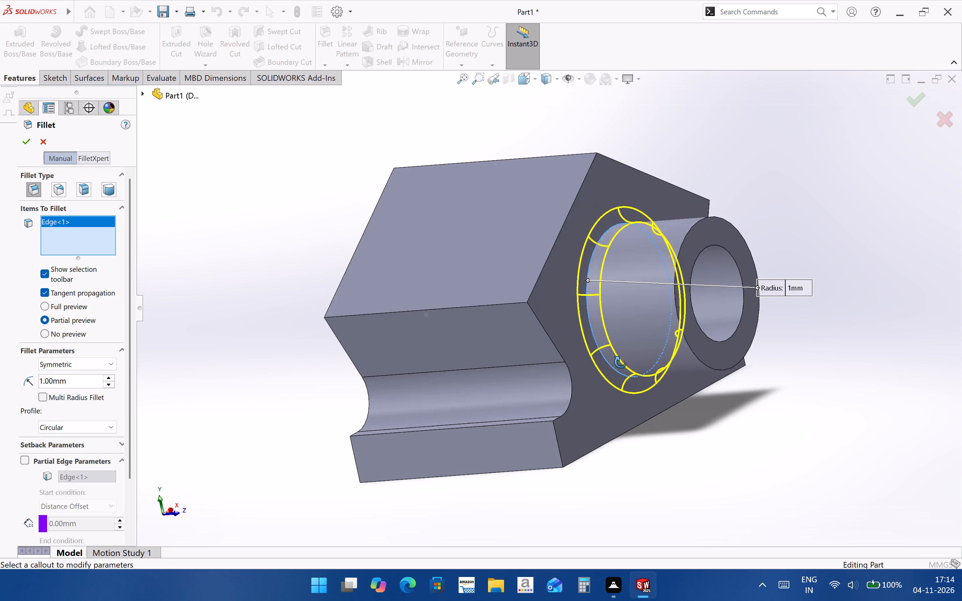
pyautogui.moveTo(621, 362); pyautogui.dragTo(579, 331, button='middle')
pyautogui.click(23, 142)
pyautogui.click(711, 545)
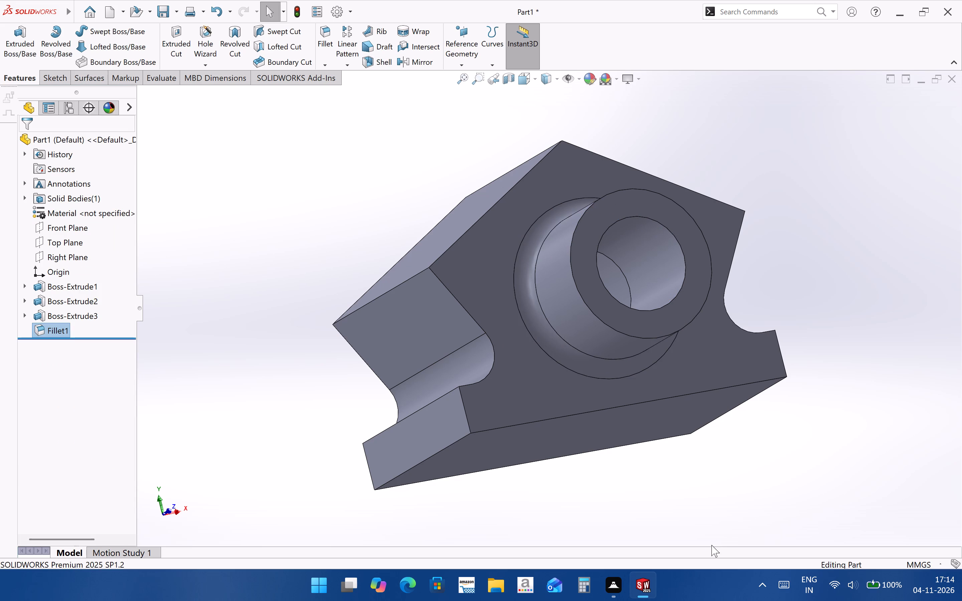
# Inspect the filleted block from all sides, checking the large bore's wall, the end-wall hole and the boss's filleted base.
pyautogui.moveTo(502, 339); pyautogui.dragTo(524, 382, button='middle')
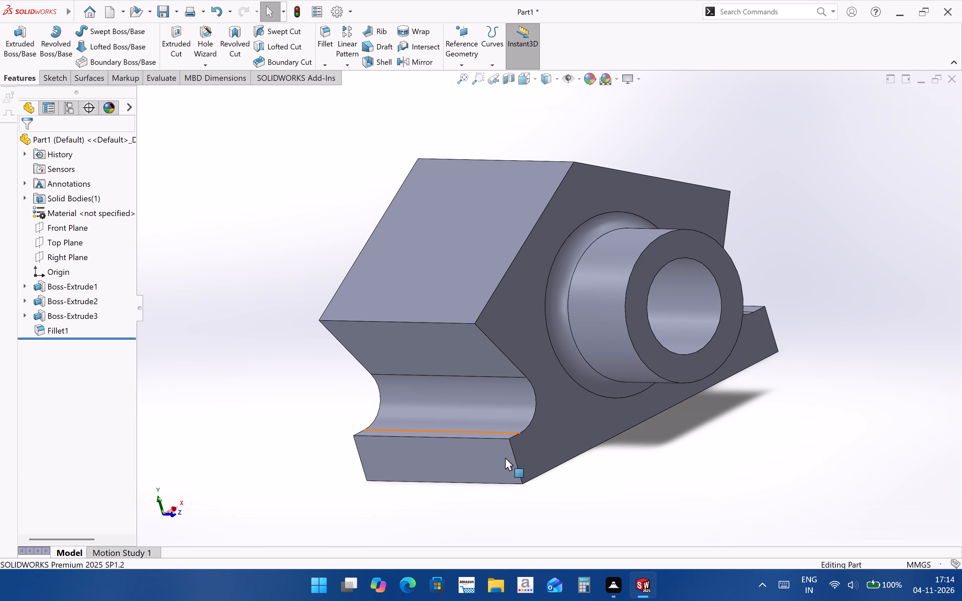
pyautogui.scroll(2, 504, 458)
pyautogui.moveTo(503, 457); pyautogui.dragTo(637, 483, button='middle')
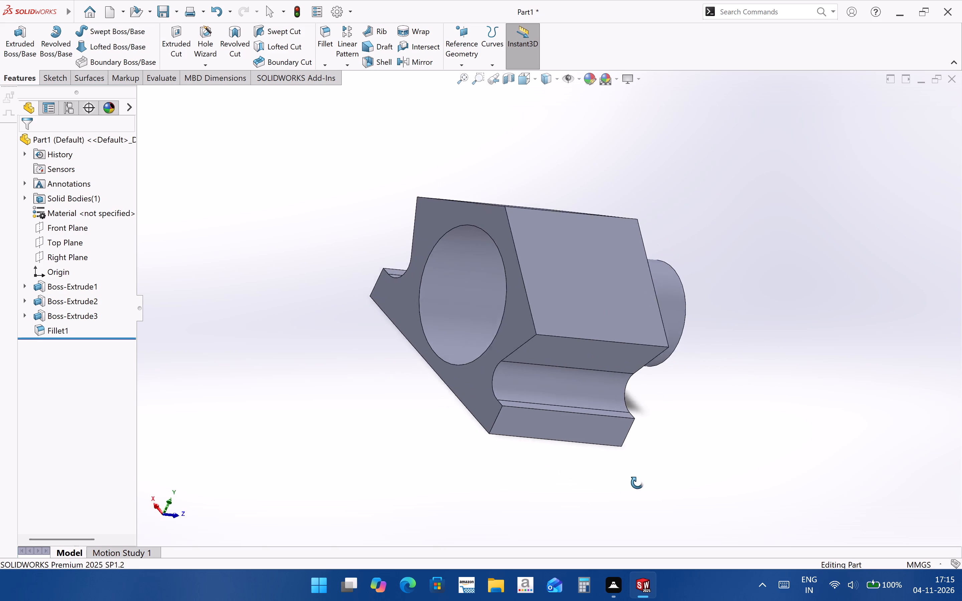
pyautogui.moveTo(637, 483); pyautogui.dragTo(606, 497, button='middle')
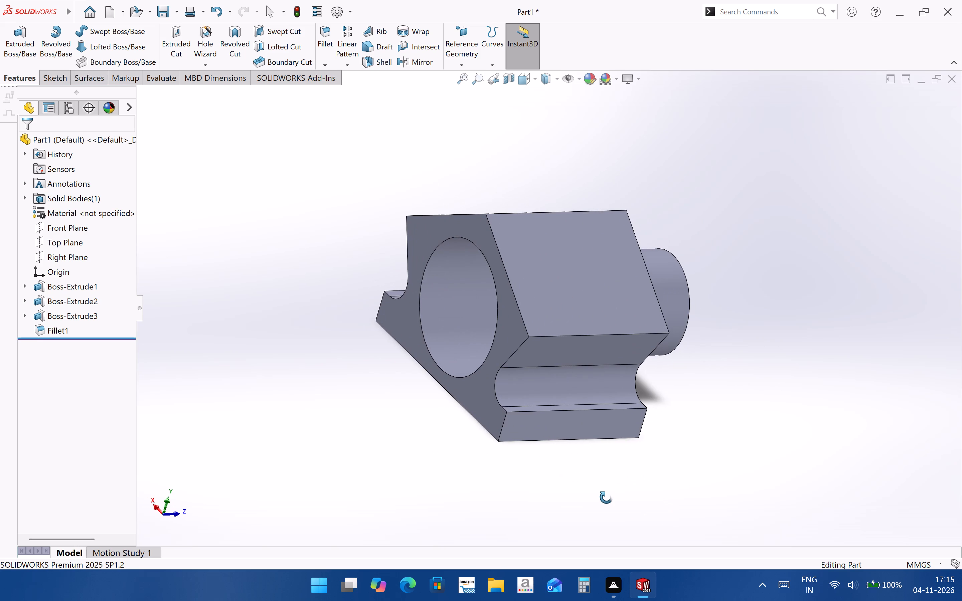
pyautogui.moveTo(606, 497); pyautogui.dragTo(671, 496, button='middle')
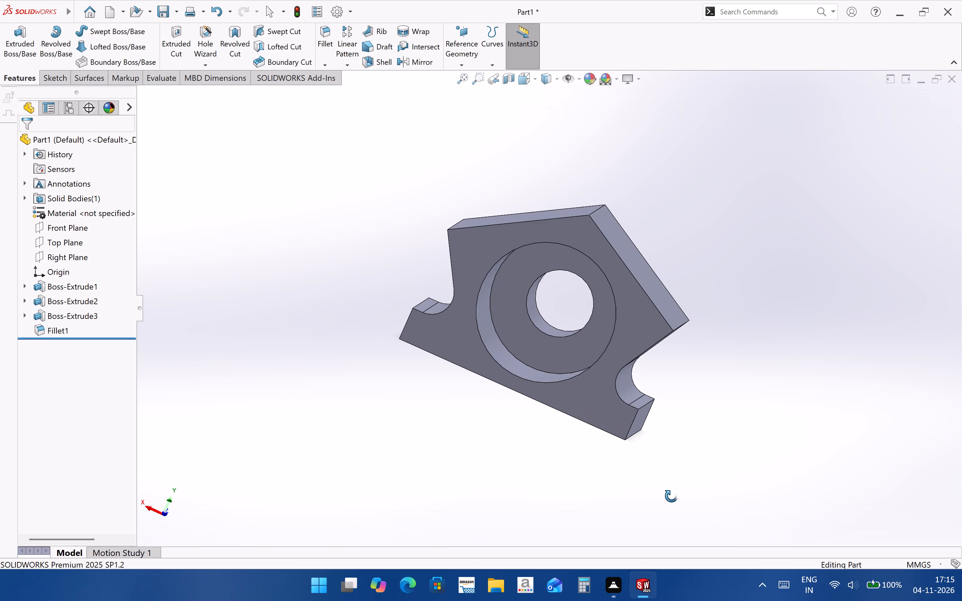
pyautogui.moveTo(671, 496); pyautogui.dragTo(633, 482, button='middle')
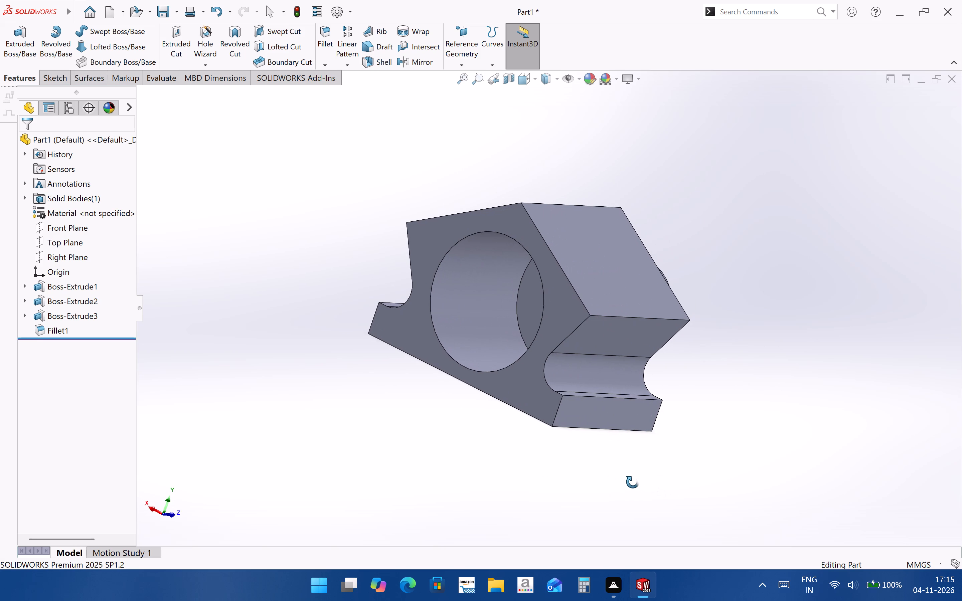
pyautogui.moveTo(633, 482); pyautogui.dragTo(653, 494, button='middle')
pyautogui.click(490, 341)
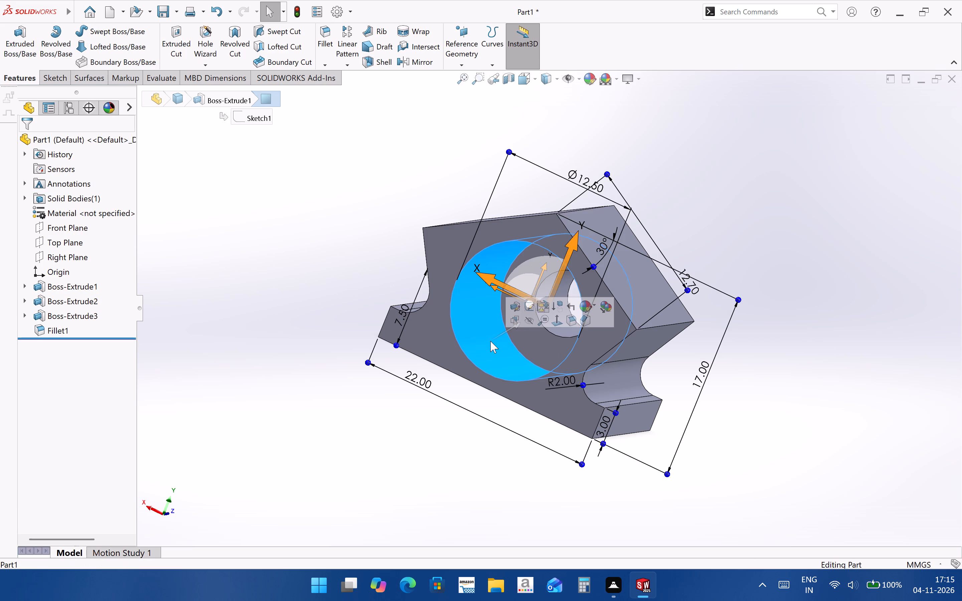
pyautogui.click(758, 431)
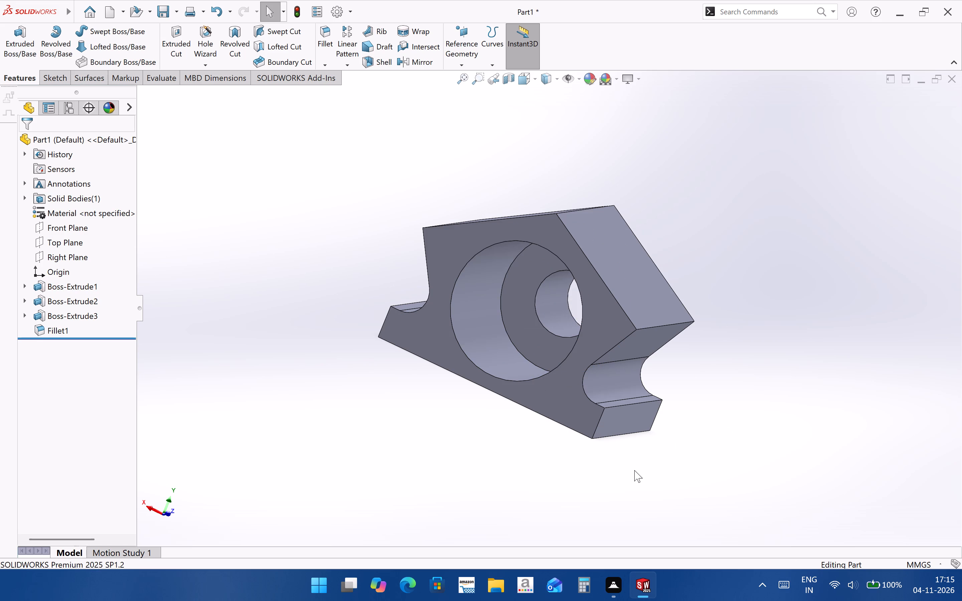
pyautogui.moveTo(619, 461); pyautogui.dragTo(627, 462, button='middle')
pyautogui.click(543, 324)
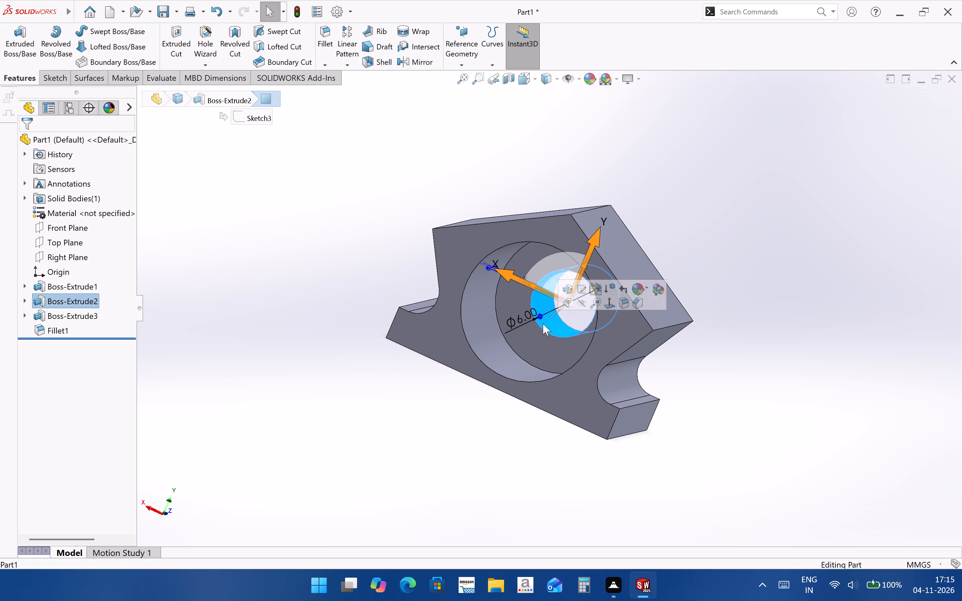
pyautogui.click(715, 439)
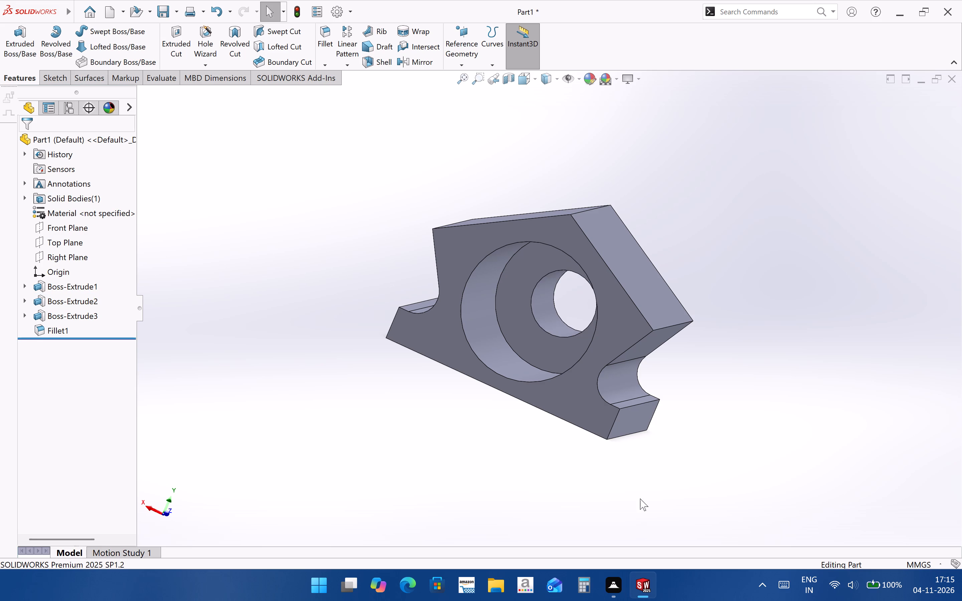
pyautogui.moveTo(579, 430); pyautogui.dragTo(521, 421, button='middle')
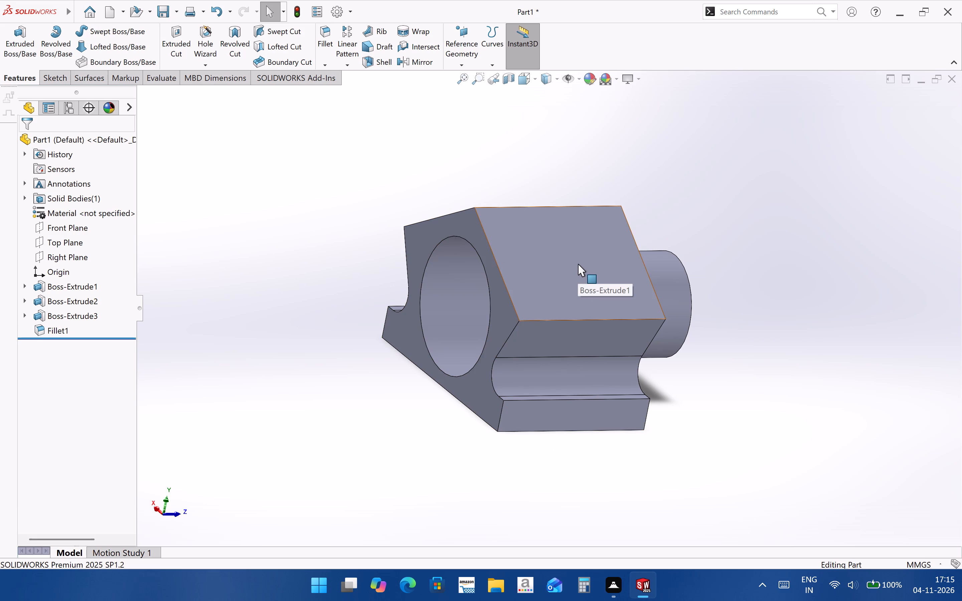
pyautogui.scroll(1, 577, 263)
pyautogui.moveTo(592, 303); pyautogui.dragTo(413, 316, button='middle')
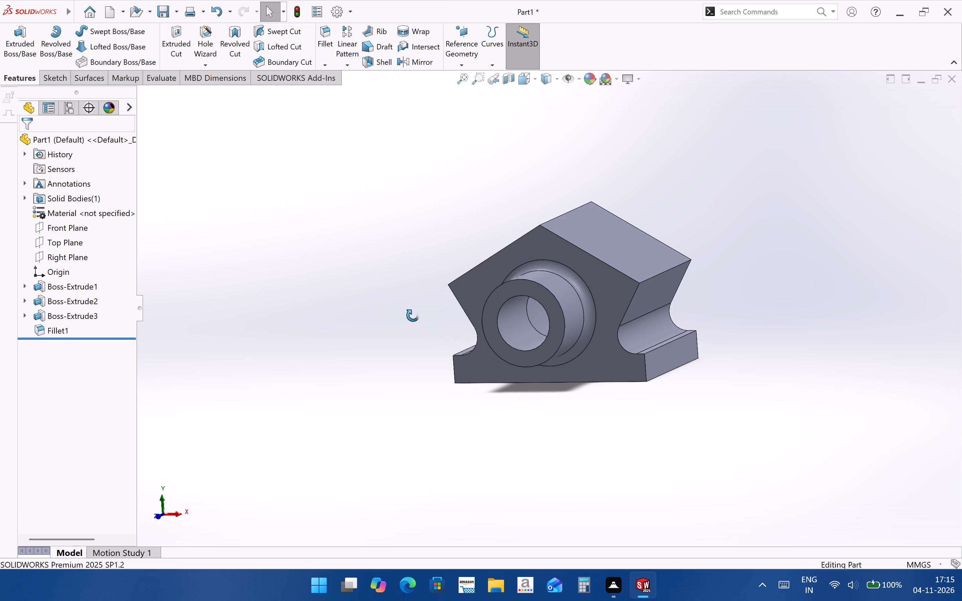
pyautogui.moveTo(413, 316); pyautogui.dragTo(413, 316, button='middle')
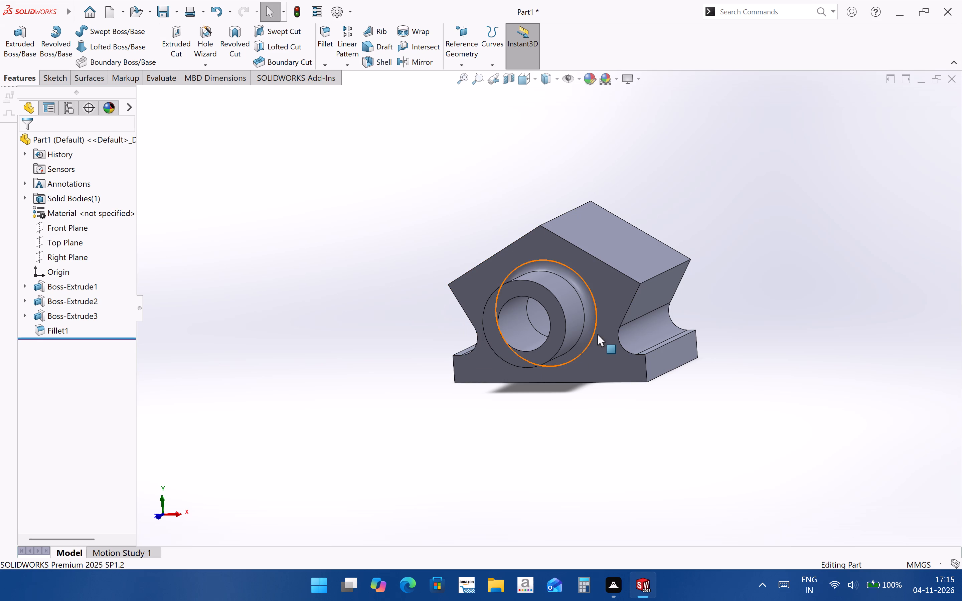
pyautogui.scroll(-2, 625, 309)
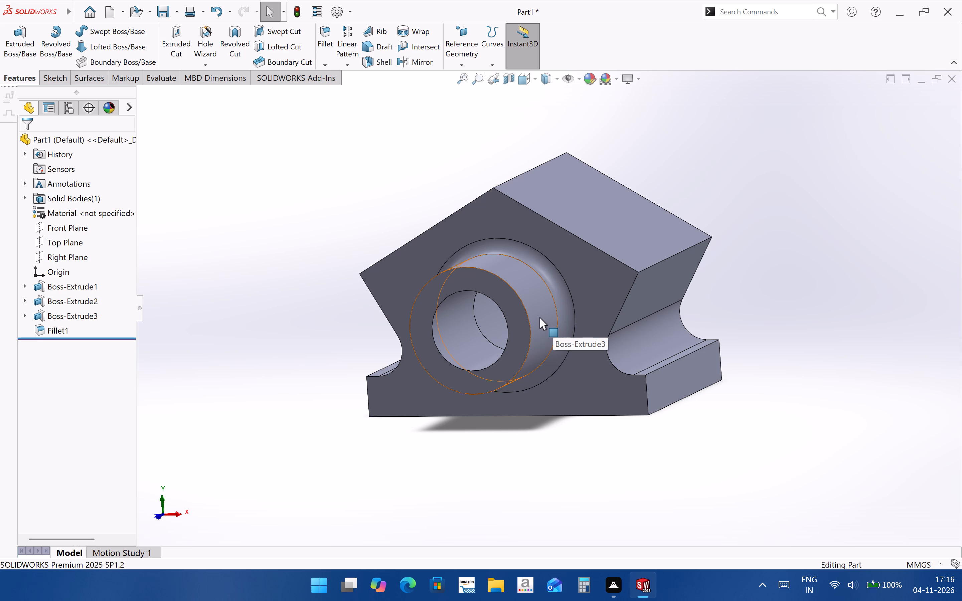
pyautogui.scroll(2, 539, 317)
pyautogui.scroll(-3, 551, 278)
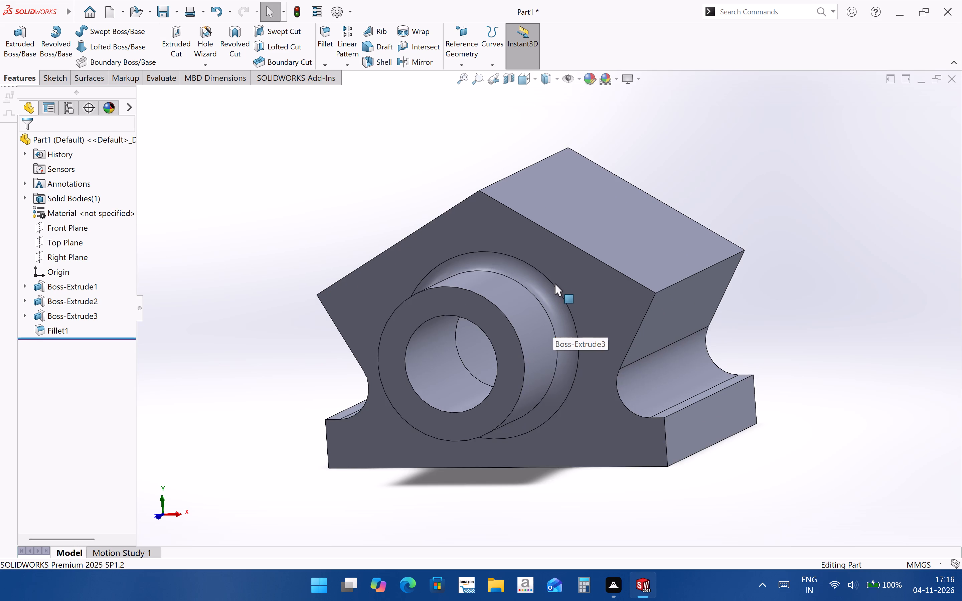
pyautogui.moveTo(556, 302); pyautogui.dragTo(528, 304, button='middle')
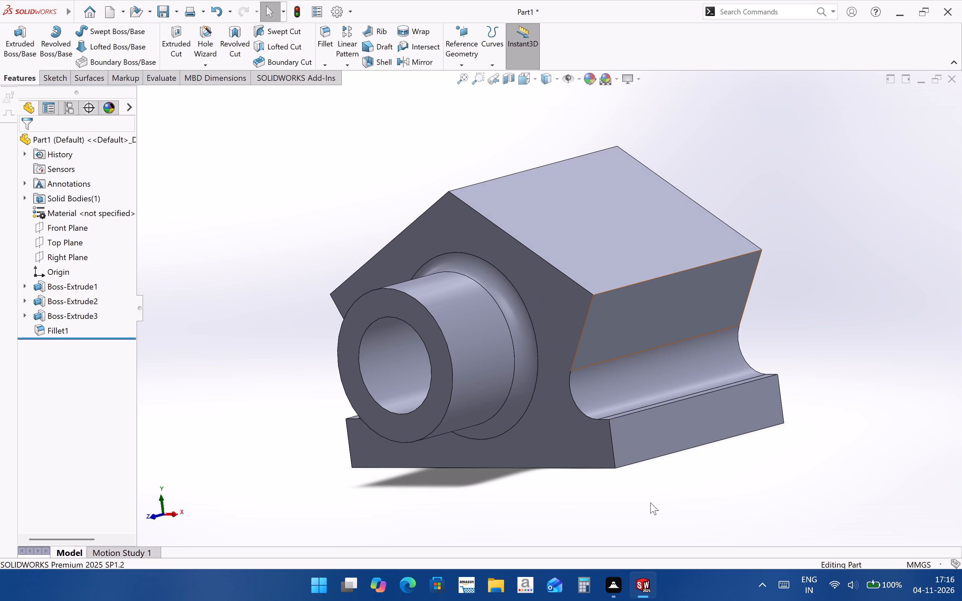
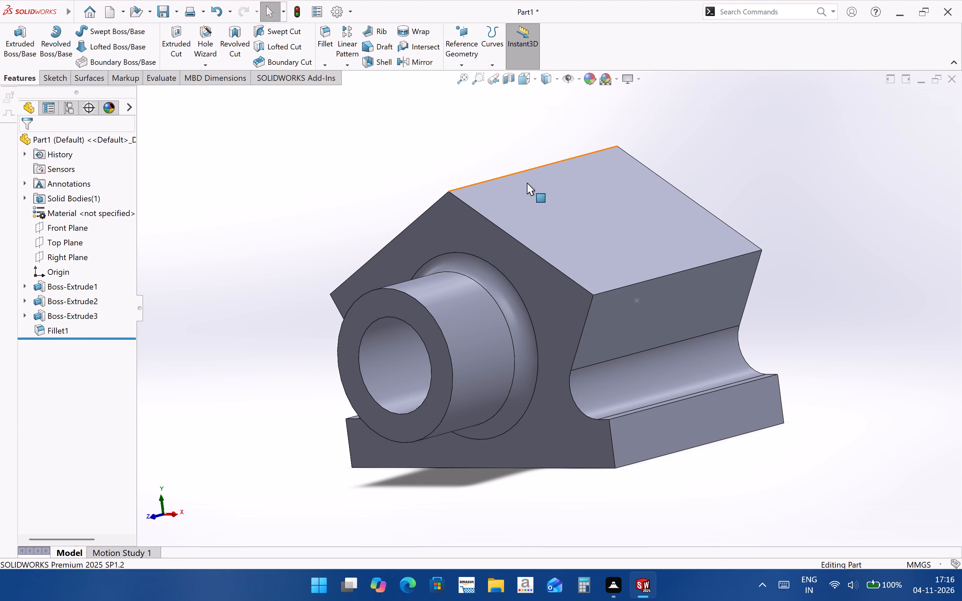
# Select the block's sloped upper face and examine it along with the bore end and the boss side.
pyautogui.click(640, 231)
pyautogui.moveTo(598, 316); pyautogui.dragTo(485, 160, button='middle')
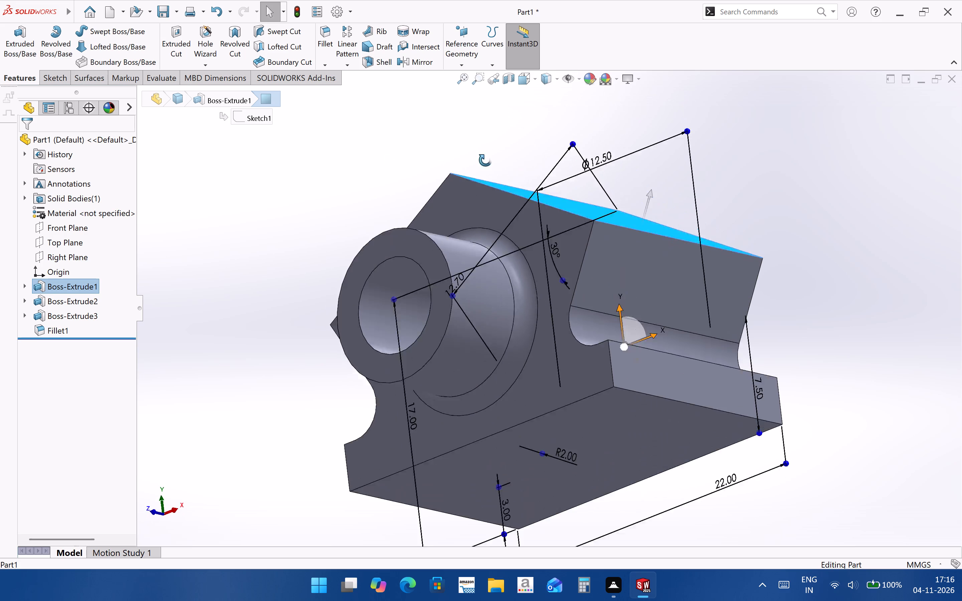
pyautogui.moveTo(485, 160); pyautogui.dragTo(421, 284, button='middle')
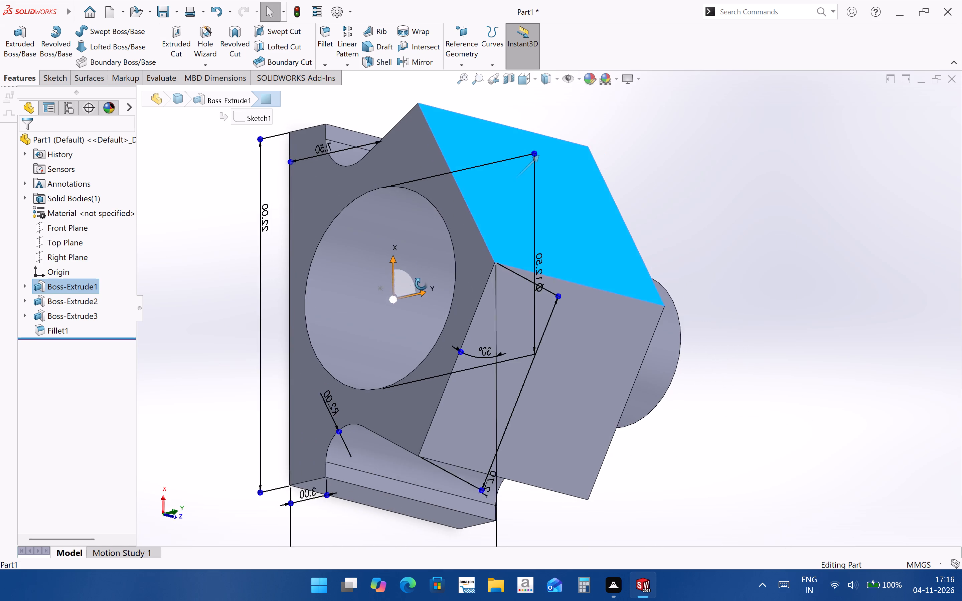
pyautogui.moveTo(421, 284); pyautogui.dragTo(322, 248, button='middle')
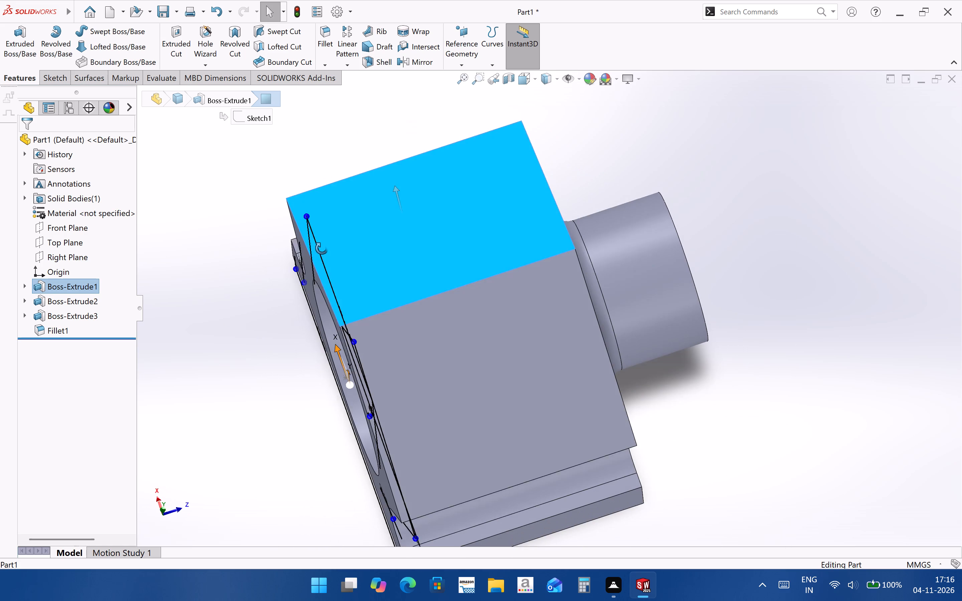
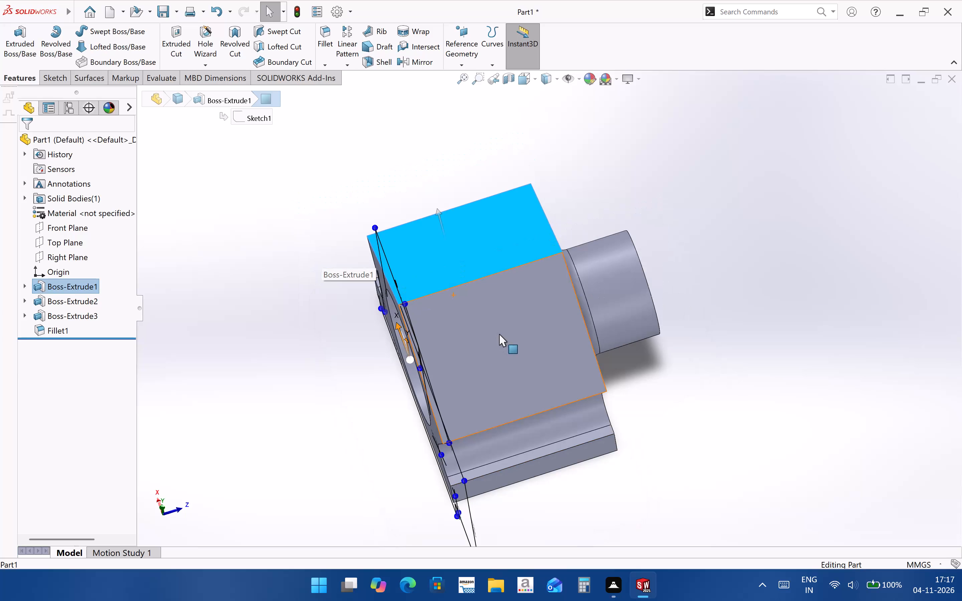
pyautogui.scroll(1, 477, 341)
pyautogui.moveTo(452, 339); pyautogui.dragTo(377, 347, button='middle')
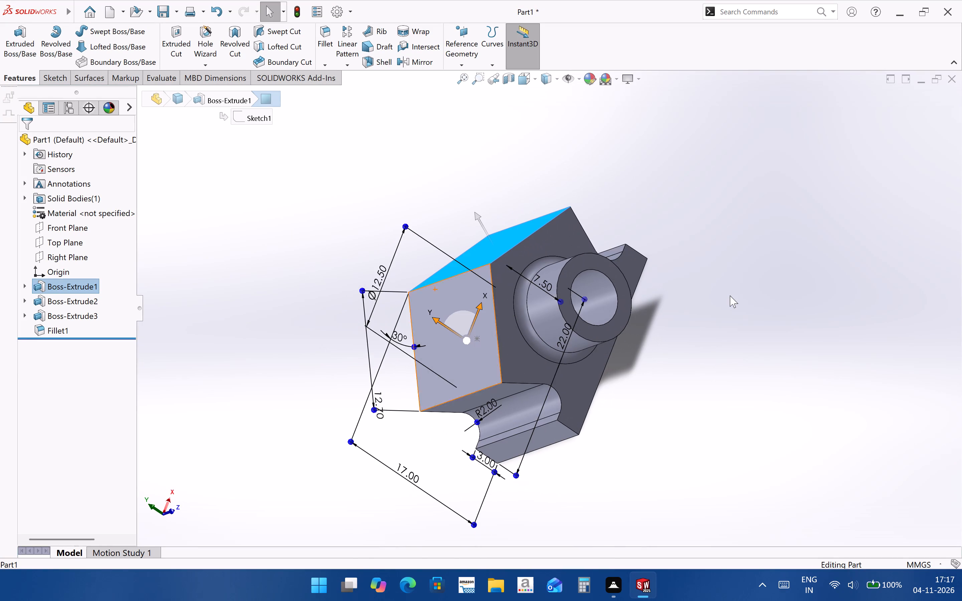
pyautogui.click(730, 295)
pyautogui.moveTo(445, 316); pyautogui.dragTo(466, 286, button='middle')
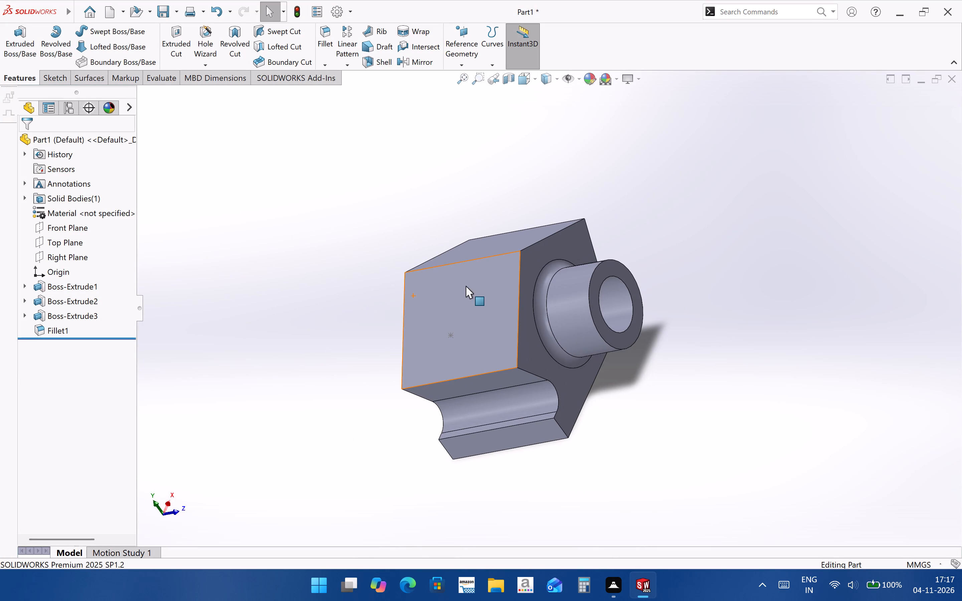
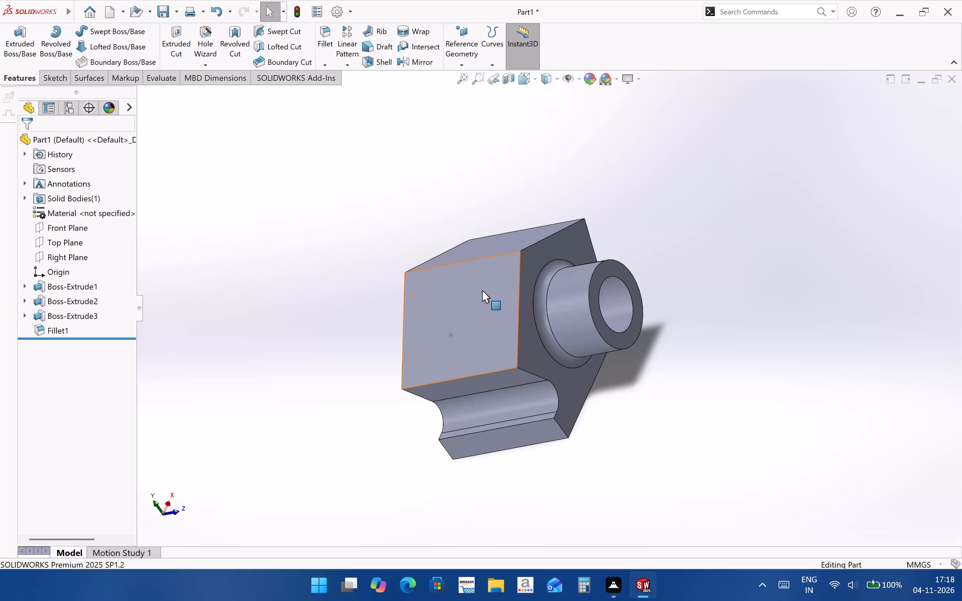
# Open a new sketch on the block's 30° sloped face, viewed square-on.
pyautogui.scroll(2, 556, 319)
pyautogui.moveTo(557, 330); pyautogui.dragTo(685, 362, button='middle')
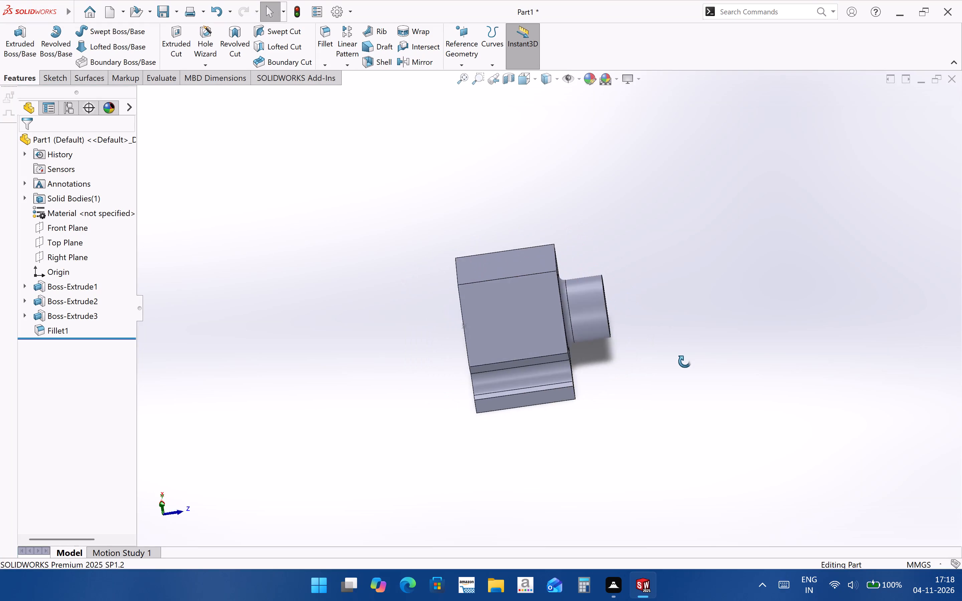
pyautogui.moveTo(685, 362); pyautogui.dragTo(551, 248, button='middle')
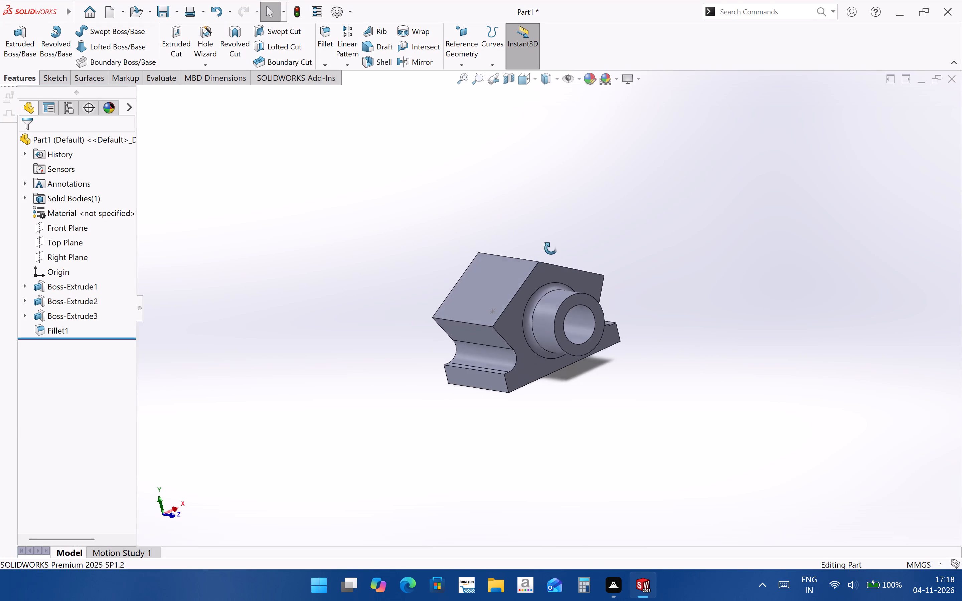
pyautogui.moveTo(551, 248); pyautogui.dragTo(658, 285, button='middle')
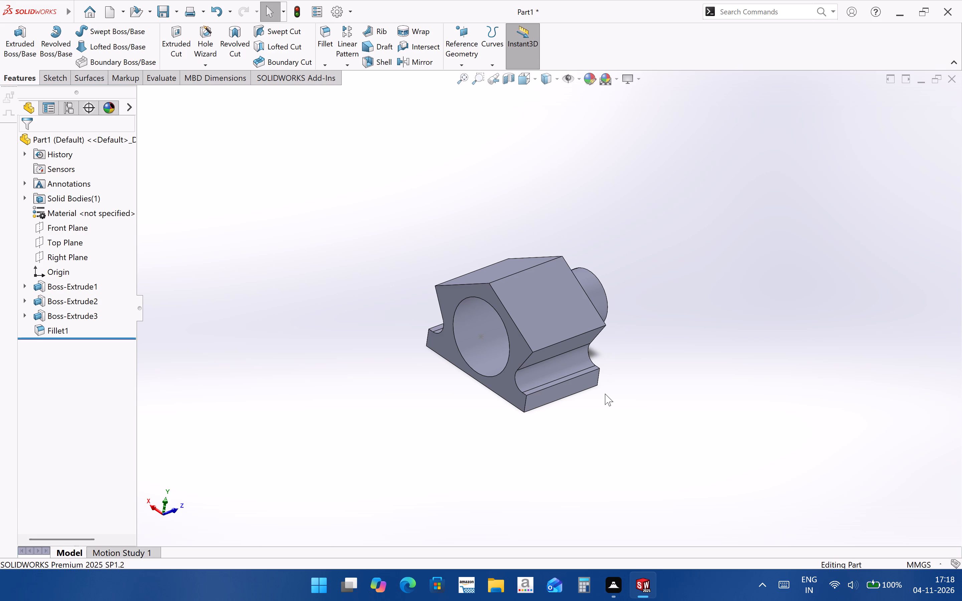
pyautogui.moveTo(521, 319); pyautogui.dragTo(598, 368, button='middle')
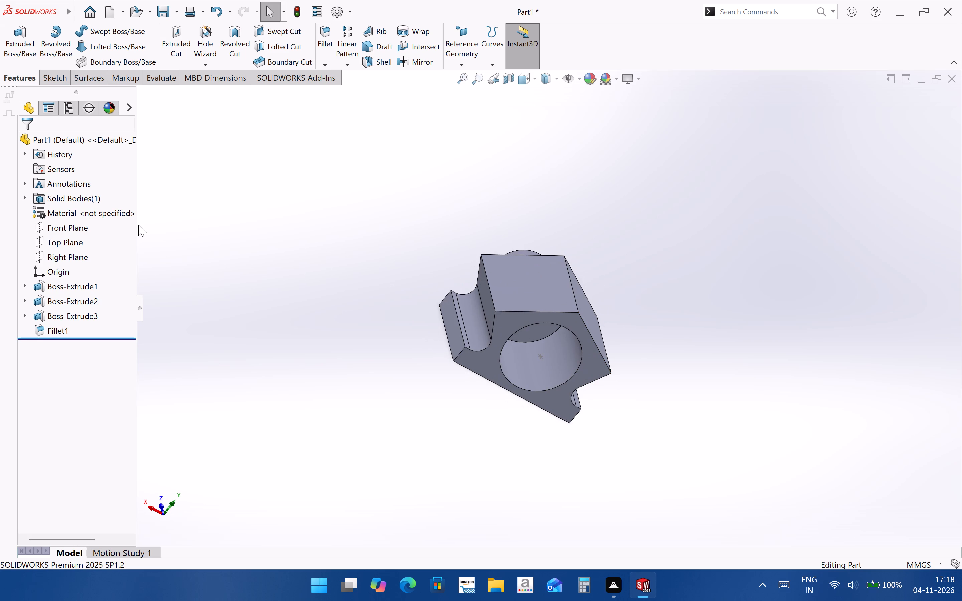
pyautogui.click(47, 245)
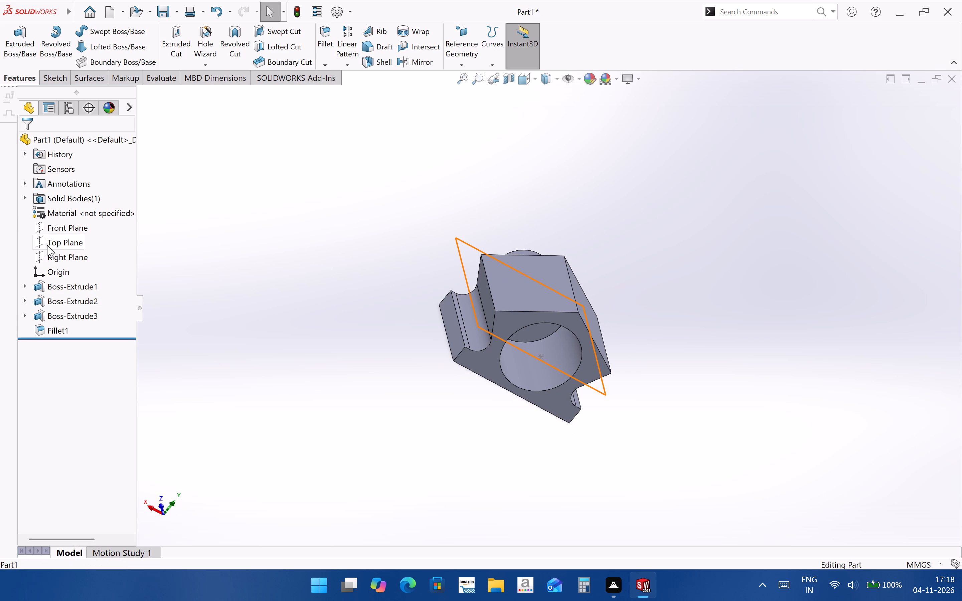
pyautogui.click(498, 287)
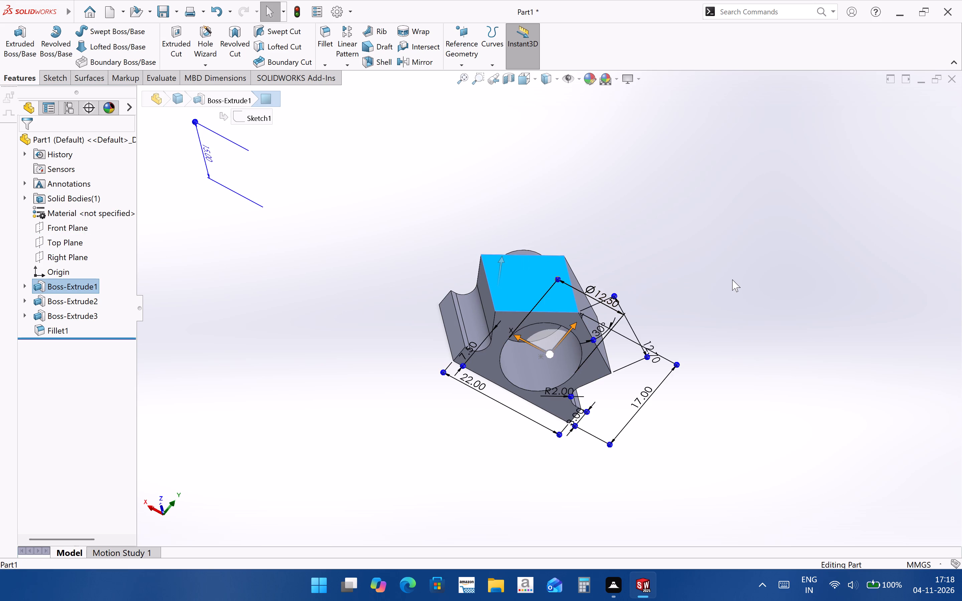
pyautogui.hotkey('ctrl', '8')
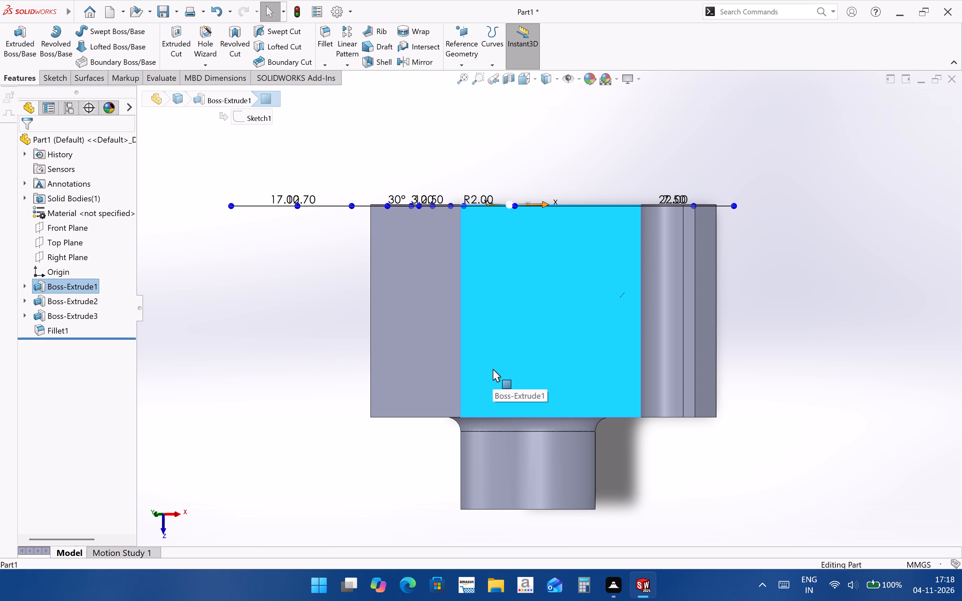
pyautogui.moveTo(493, 369); pyautogui.dragTo(539, 357, button='middle')
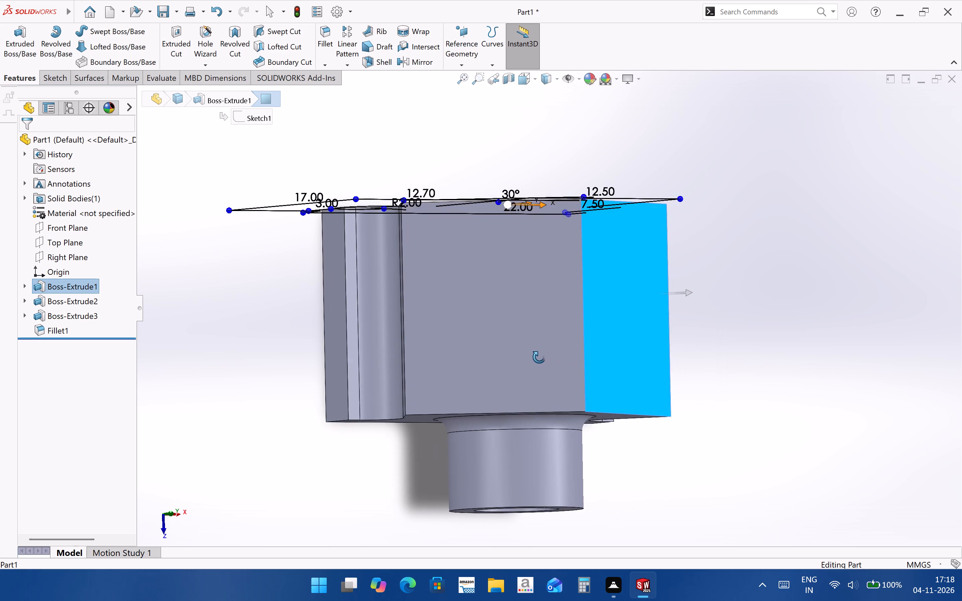
pyautogui.moveTo(539, 357); pyautogui.dragTo(522, 357, button='middle')
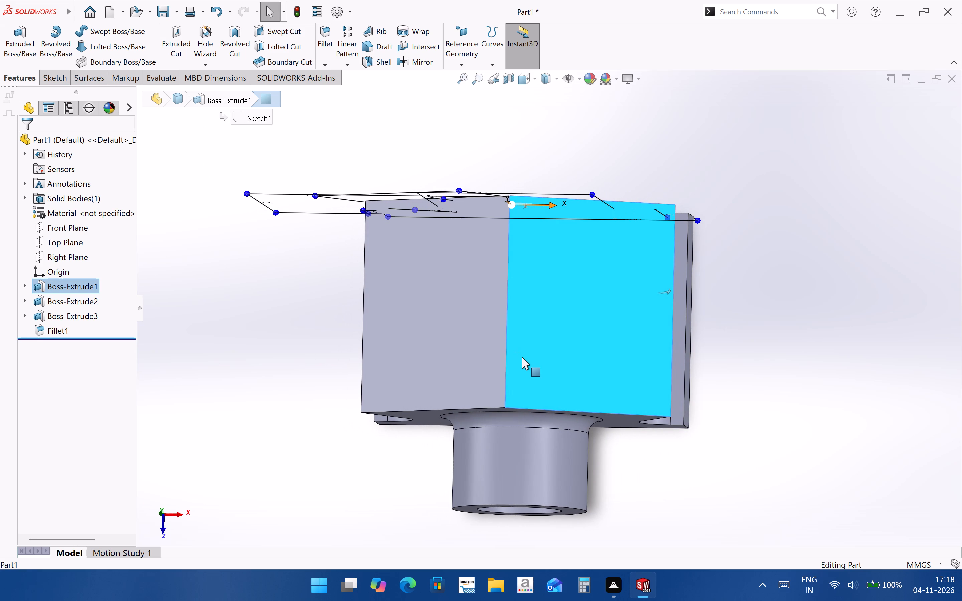
pyautogui.moveTo(521, 357); pyautogui.dragTo(522, 317, button='middle')
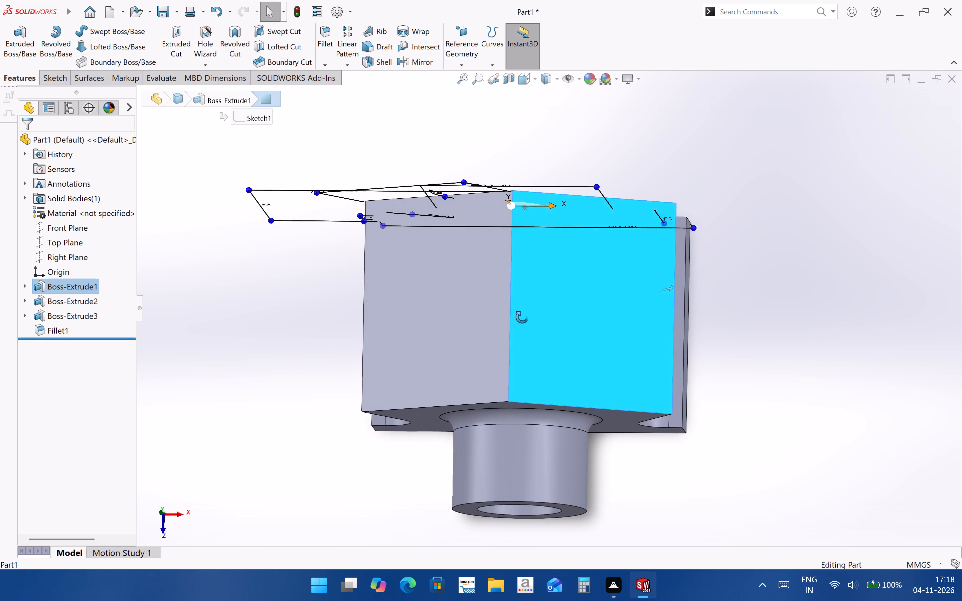
pyautogui.moveTo(522, 317); pyautogui.dragTo(509, 427, button='middle')
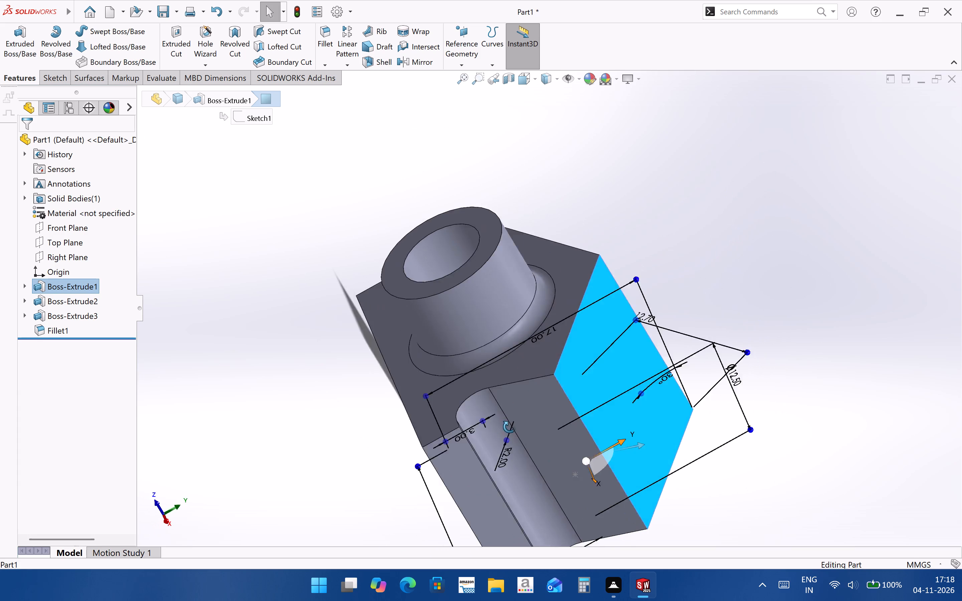
pyautogui.moveTo(509, 427); pyautogui.dragTo(370, 450, button='middle')
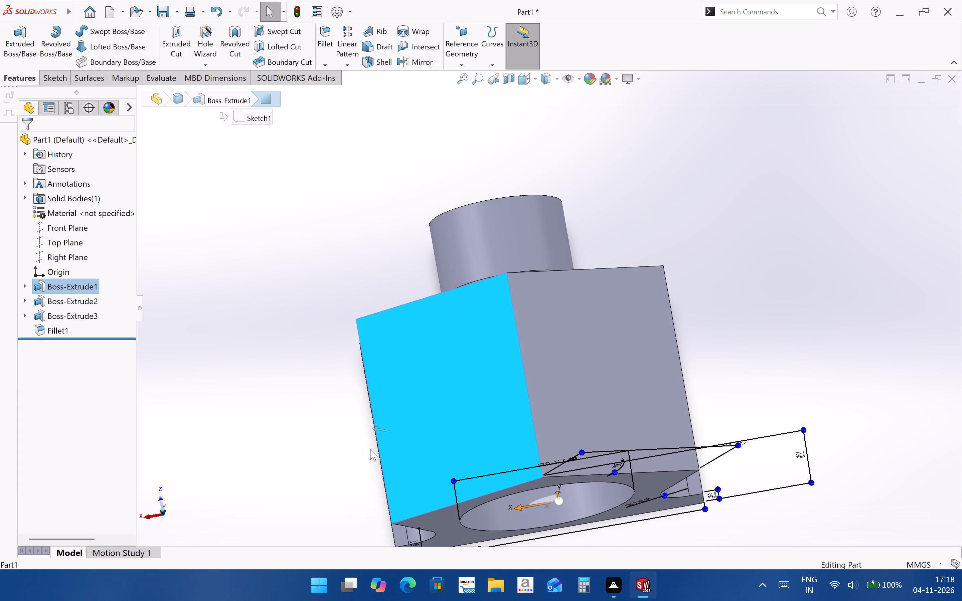
pyautogui.hotkey('ctrl', '8')
pyautogui.hotkey('ctrl', '8')
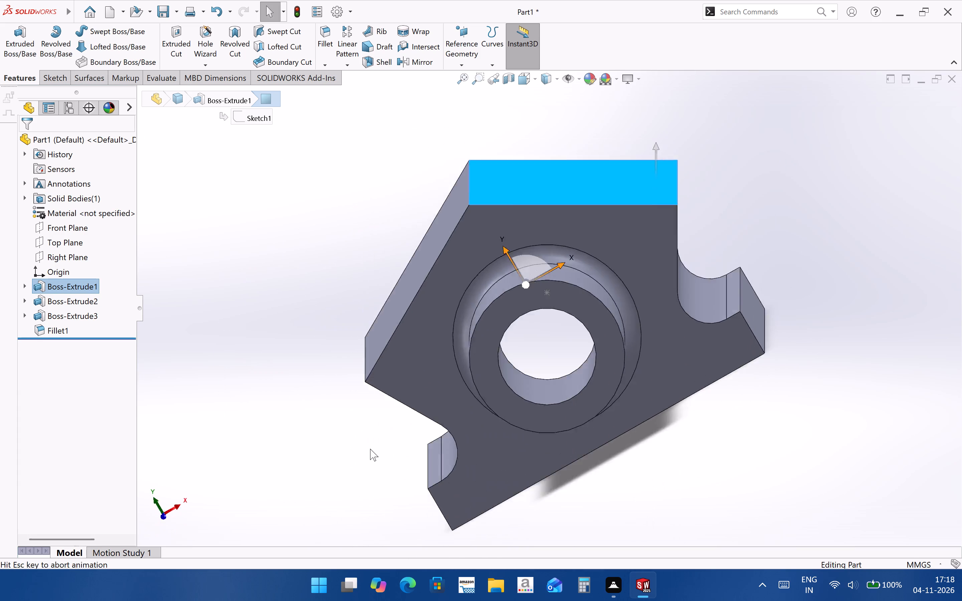
pyautogui.hotkey('ctrl', '8')
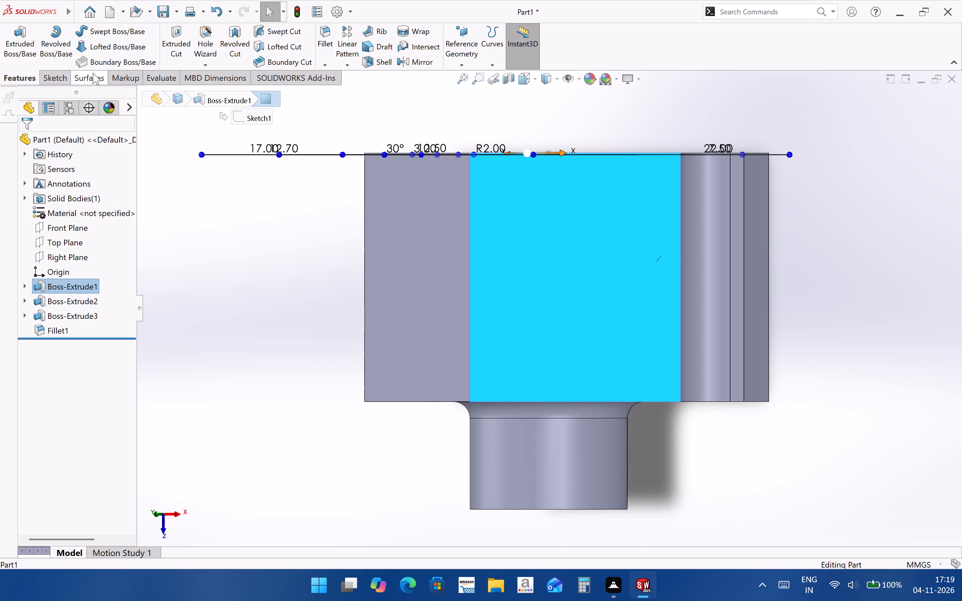
pyautogui.click(481, 282)
pyautogui.click(517, 265)
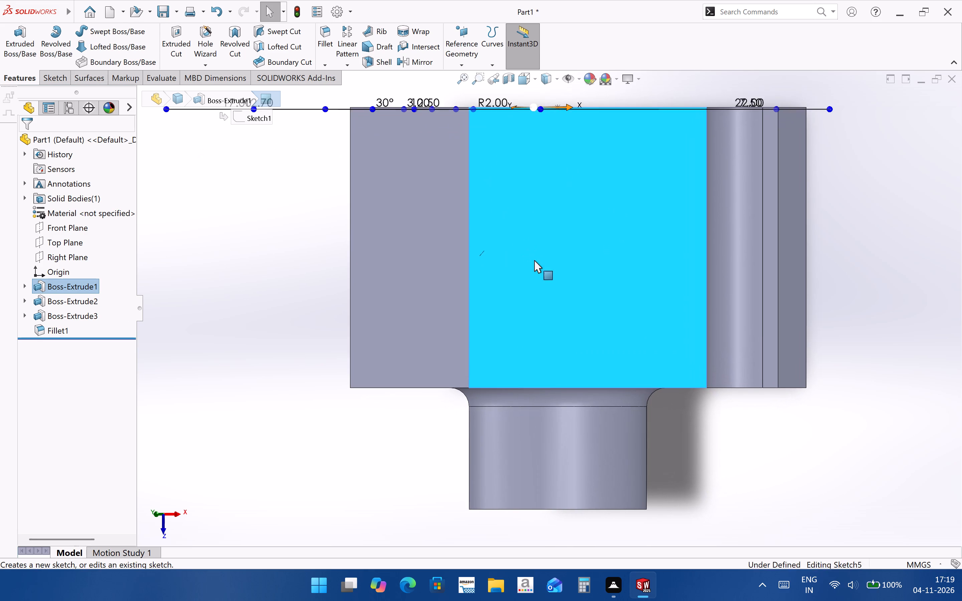
# Sketch a circle of about 3.1 mm radius near the middle of the sloped face.
pyautogui.click(90, 31)
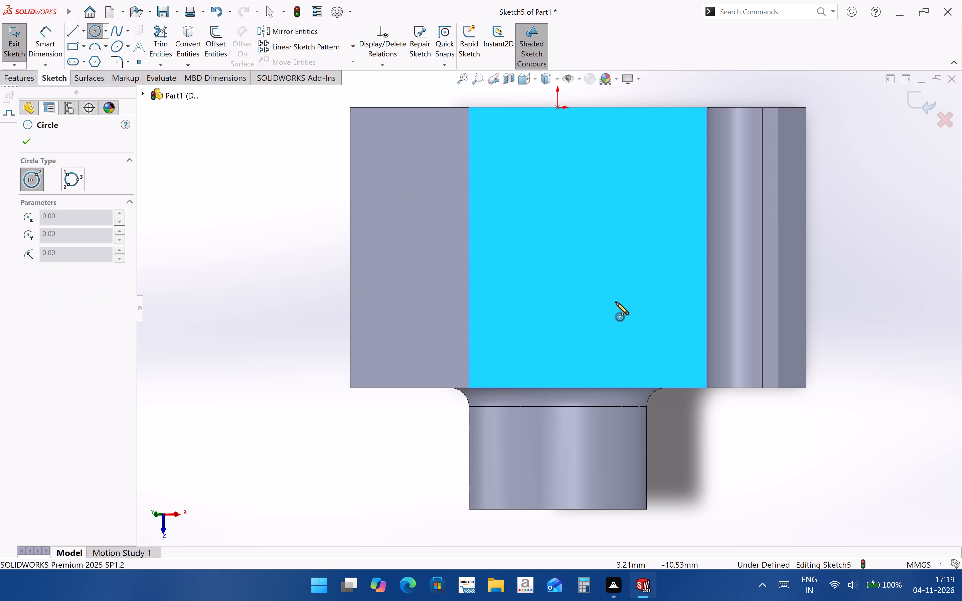
pyautogui.click(596, 288)
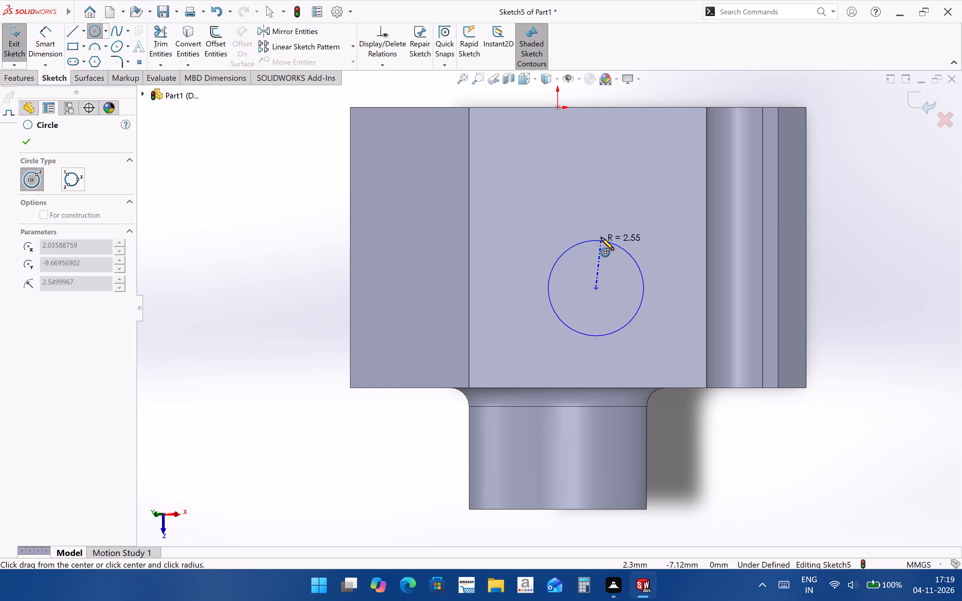
pyautogui.click(601, 231)
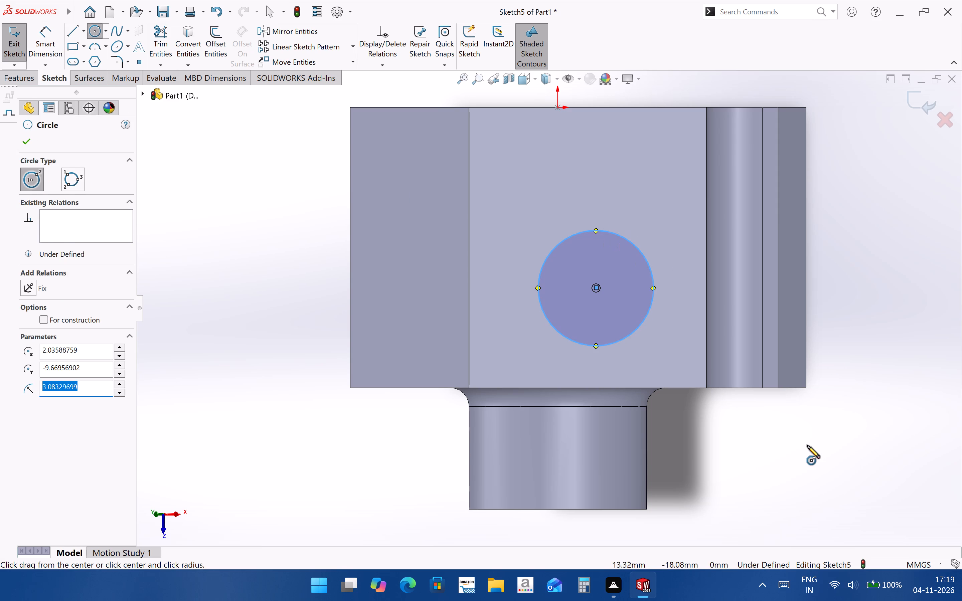
pyautogui.press('Escape')
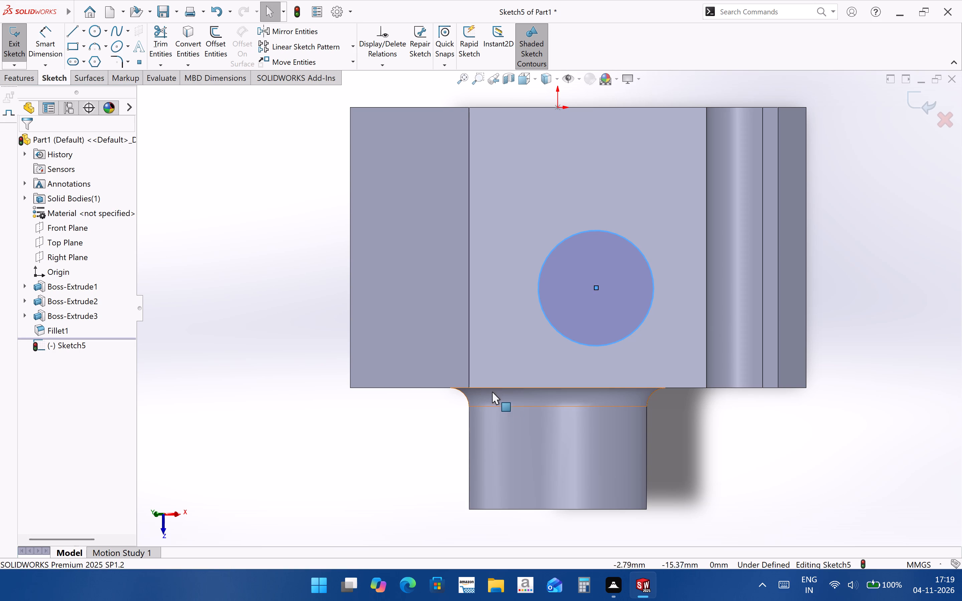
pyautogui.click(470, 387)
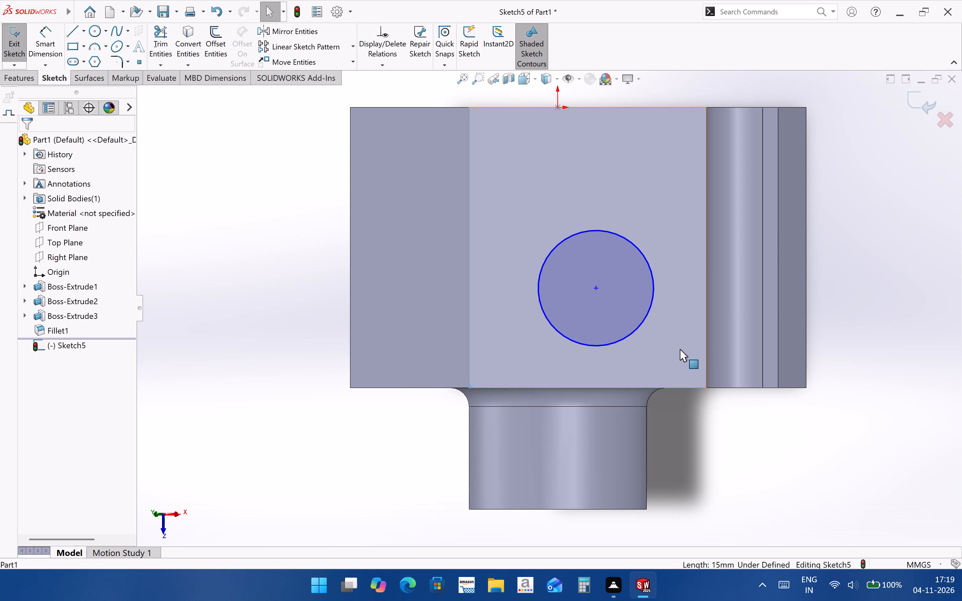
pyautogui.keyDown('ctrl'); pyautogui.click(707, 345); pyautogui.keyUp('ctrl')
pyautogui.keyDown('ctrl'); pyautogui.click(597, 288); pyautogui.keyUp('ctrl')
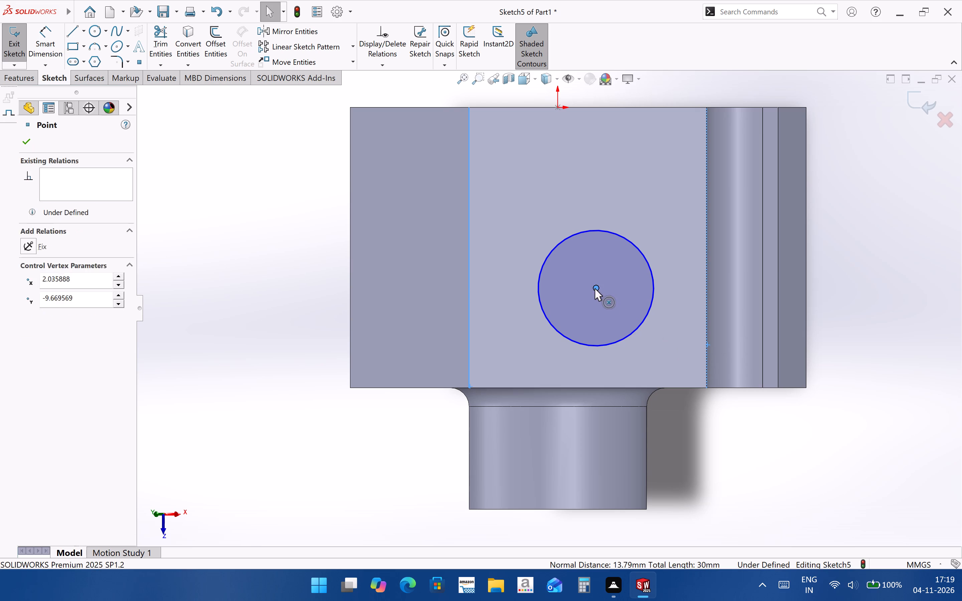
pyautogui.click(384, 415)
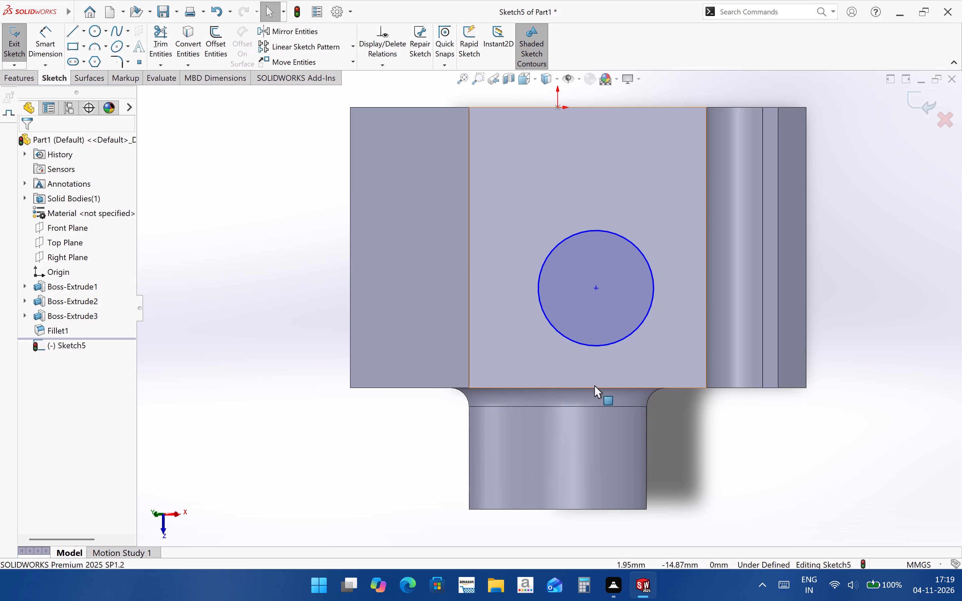
# Draw a centerline along the sloped face's boss-side edge, joining its two corners.
pyautogui.click(85, 28)
pyautogui.click(85, 66)
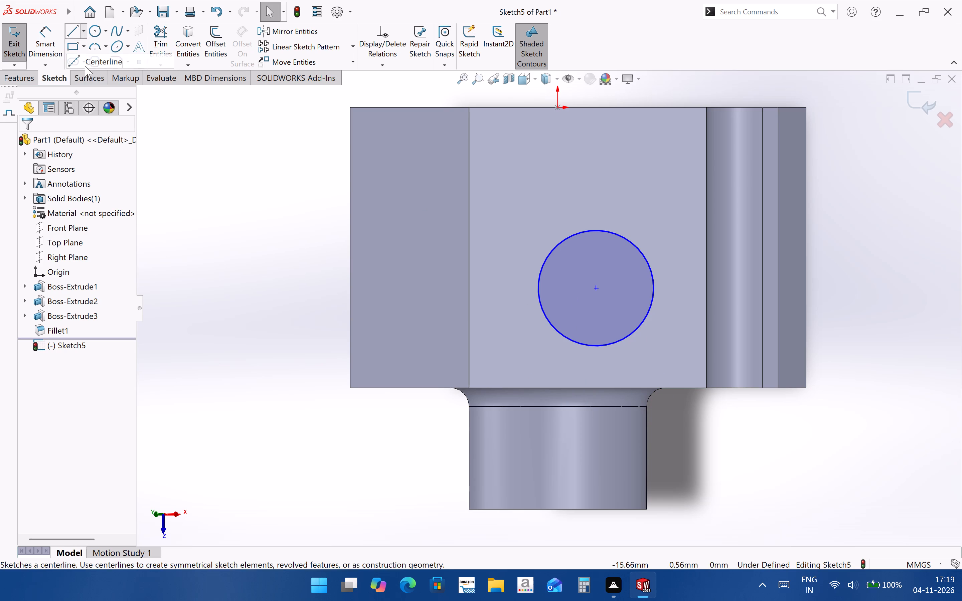
pyautogui.click(470, 387)
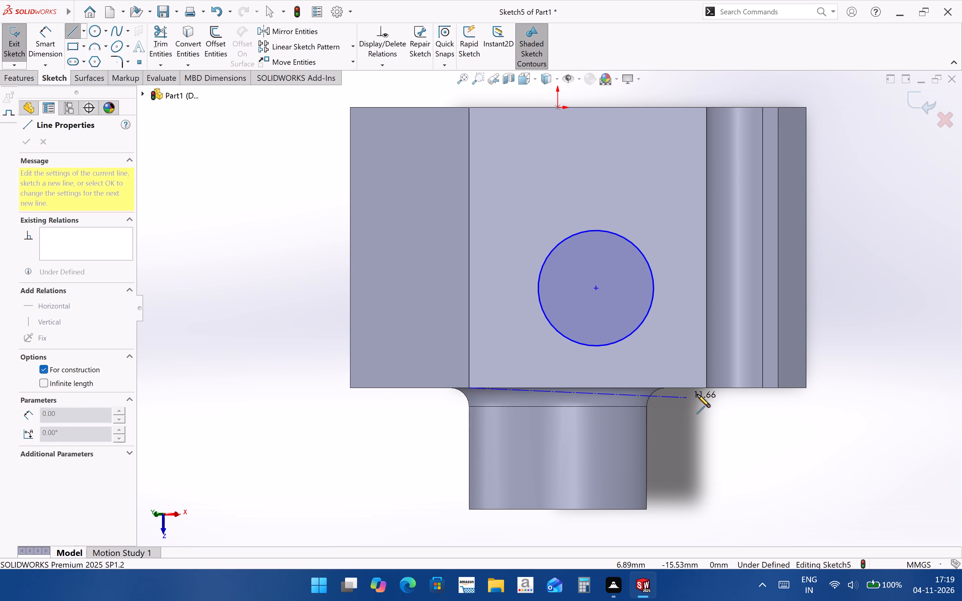
pyautogui.click(707, 388)
pyautogui.press('Escape')
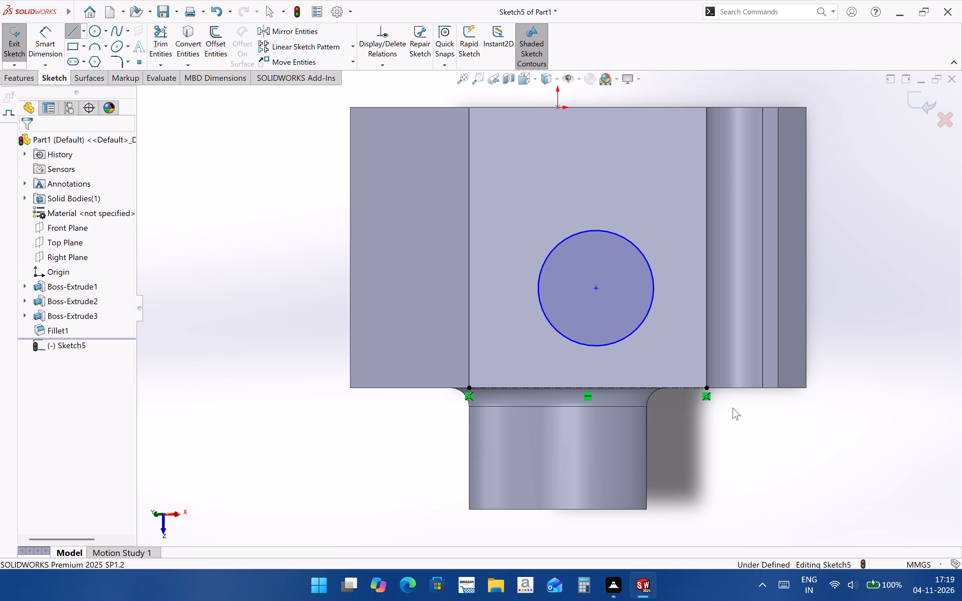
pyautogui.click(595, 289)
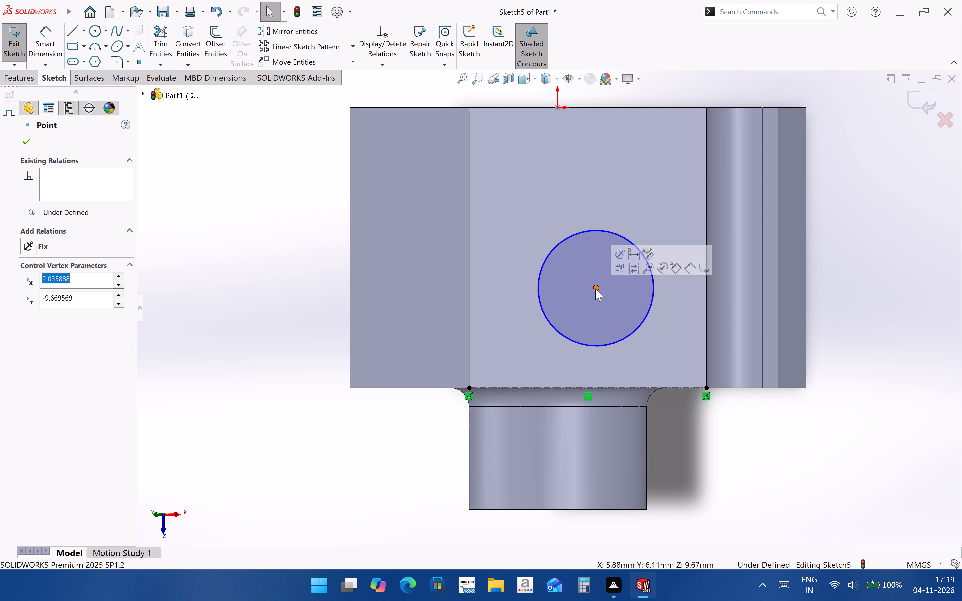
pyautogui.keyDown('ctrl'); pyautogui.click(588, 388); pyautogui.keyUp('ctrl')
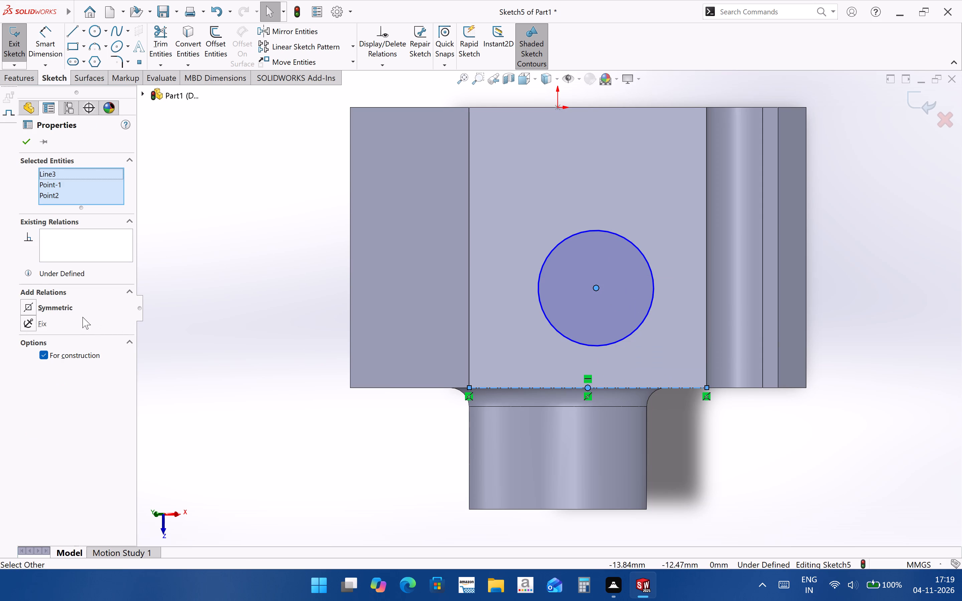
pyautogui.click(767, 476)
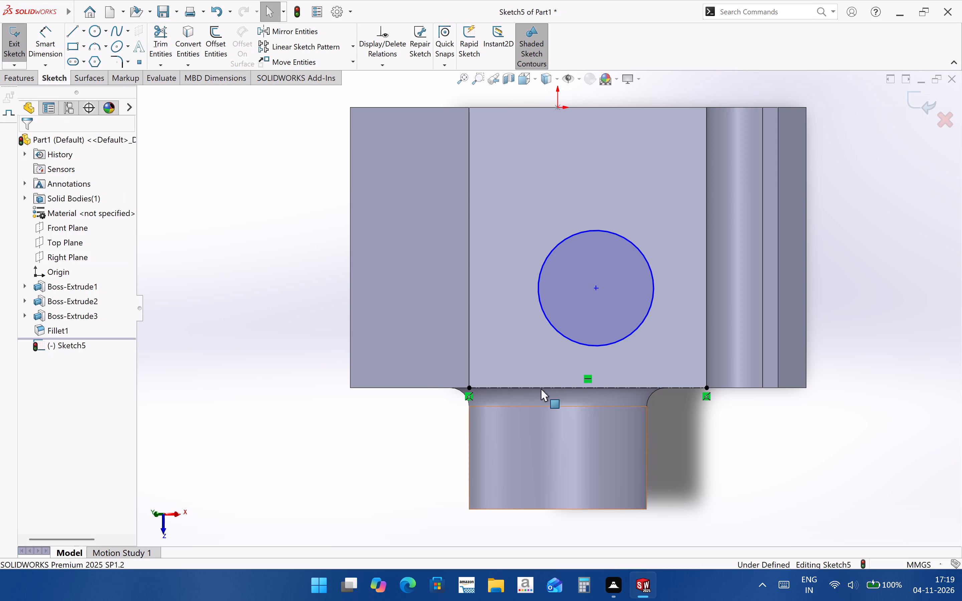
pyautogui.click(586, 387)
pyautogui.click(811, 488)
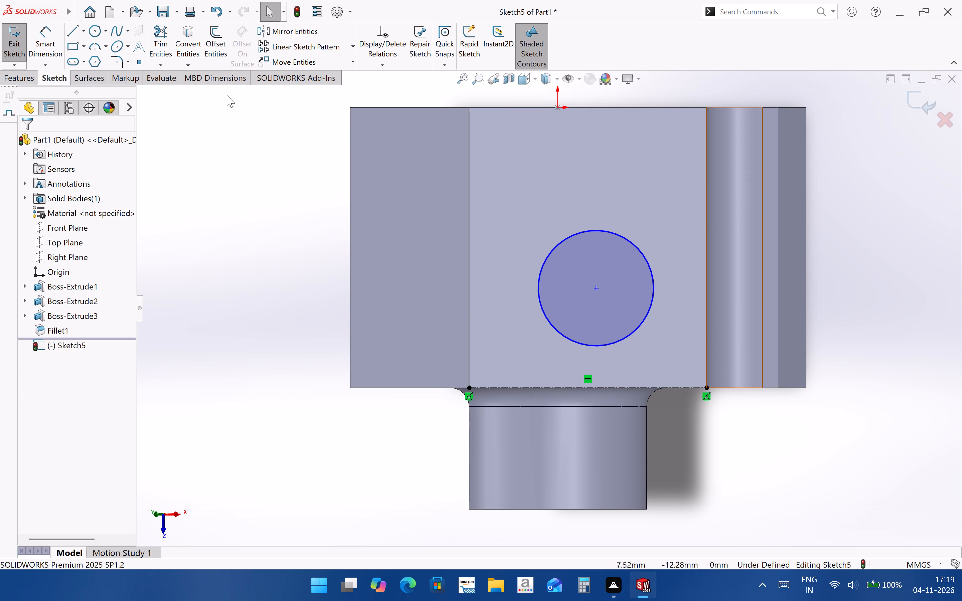
# Draw a centerline from the midpoint of the edge centerline straight across the face to its opposite edge.
pyautogui.click(82, 33)
pyautogui.click(87, 57)
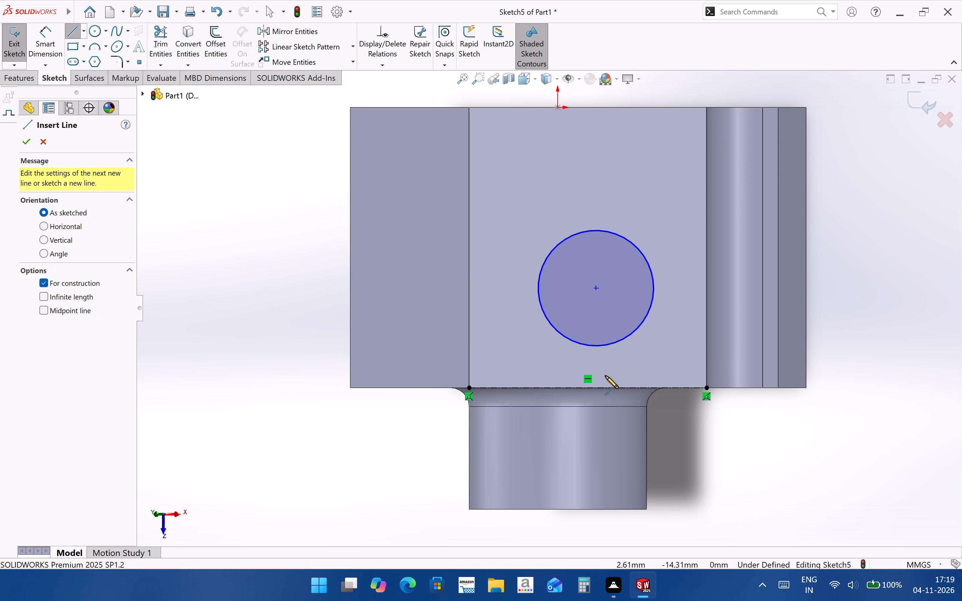
pyautogui.click(588, 388)
pyautogui.click(589, 106)
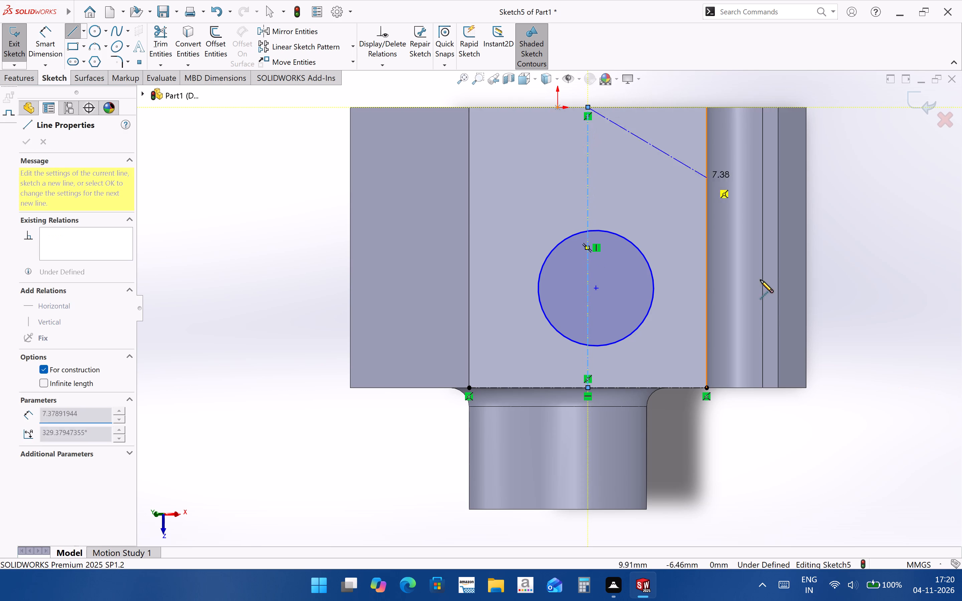
pyautogui.press('Escape')
# Make the circle's centre coincident with the lengthwise centerline of the sloped face.
pyautogui.click(595, 287)
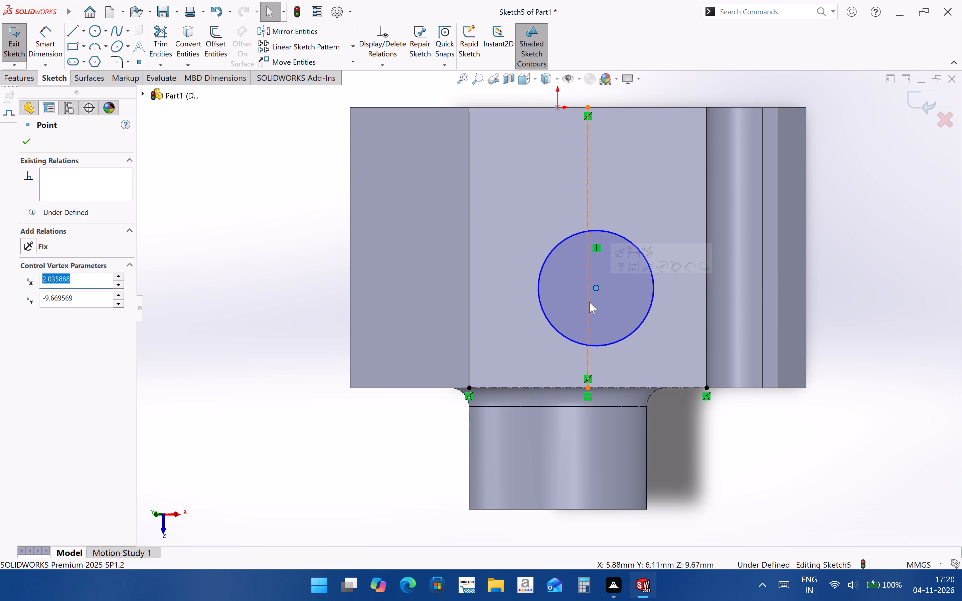
pyautogui.keyDown('ctrl'); pyautogui.click(589, 302); pyautogui.keyUp('ctrl')
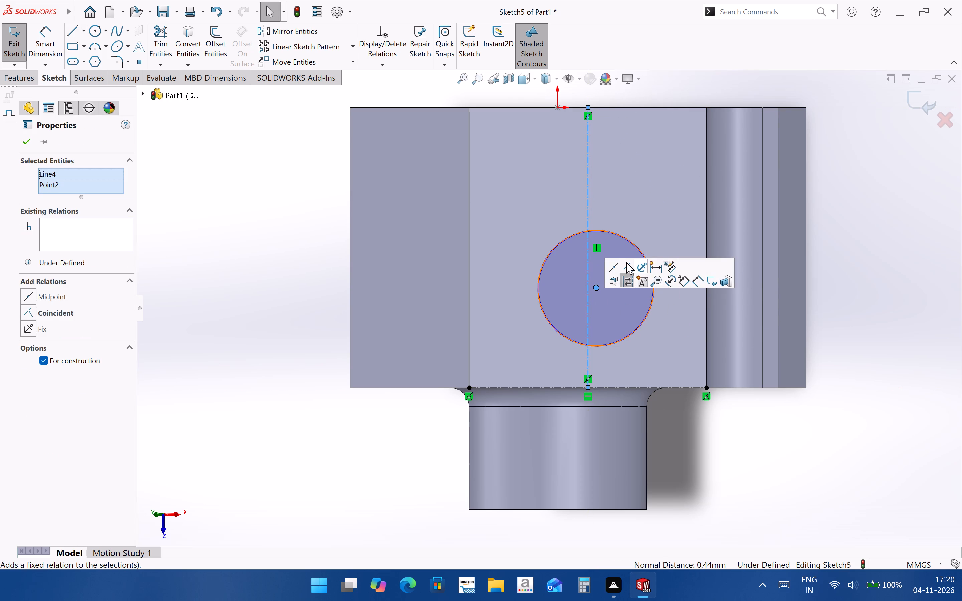
pyautogui.click(626, 262)
pyautogui.click(781, 457)
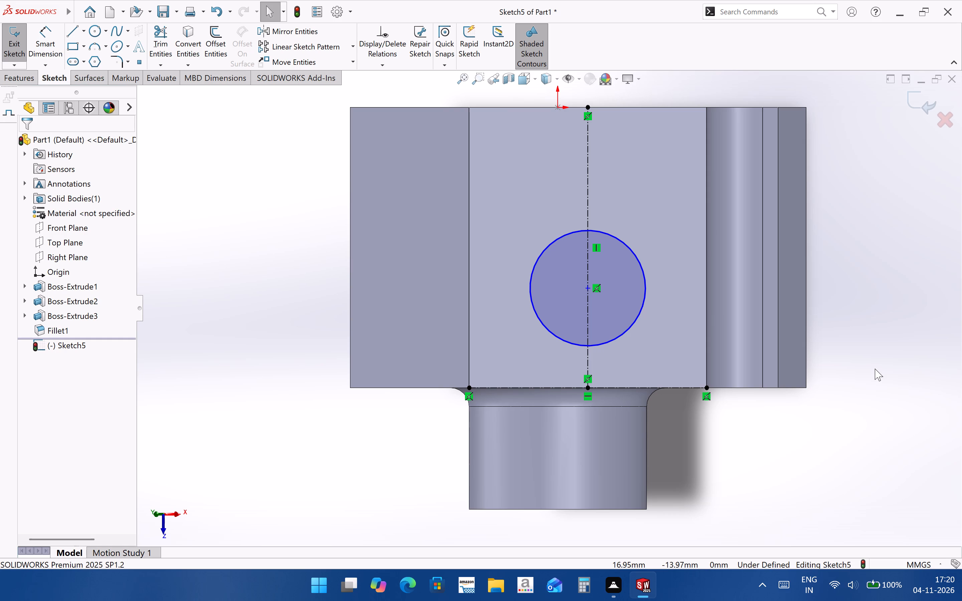
# Dimension the circle on the sloped face with a diameter of 9 mm.
pyautogui.click(54, 50)
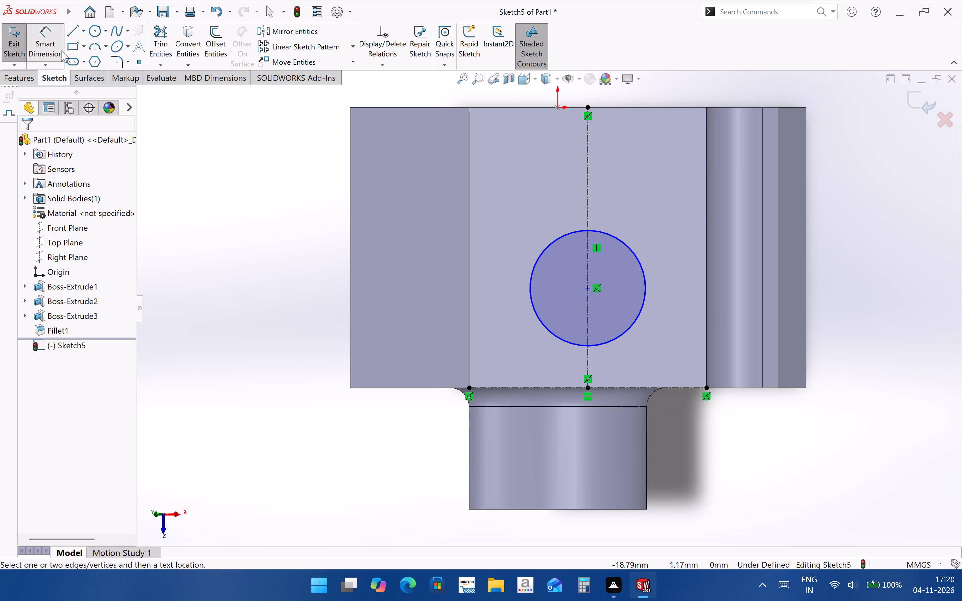
pyautogui.click(635, 321)
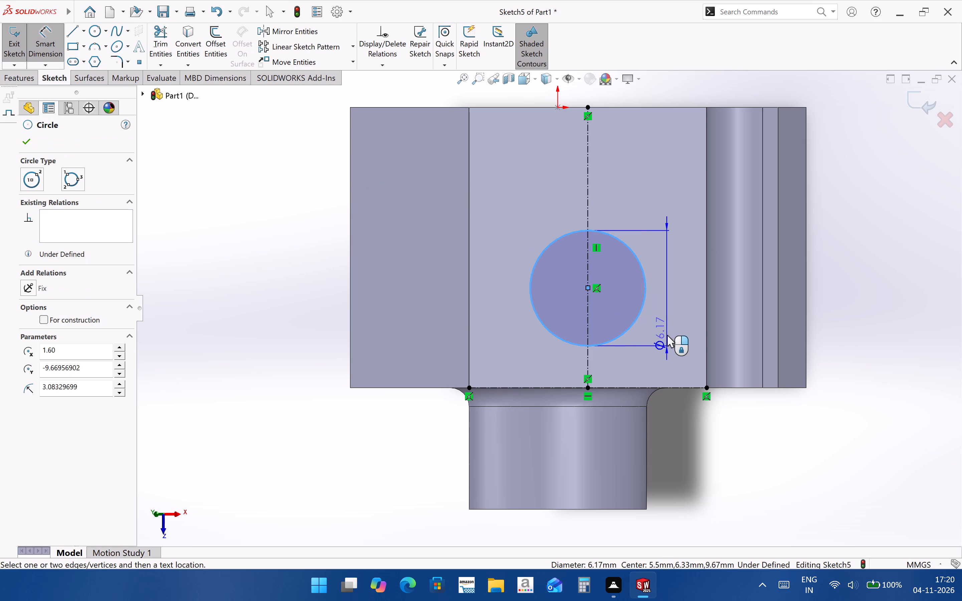
pyautogui.click(693, 305)
pyautogui.press('9')
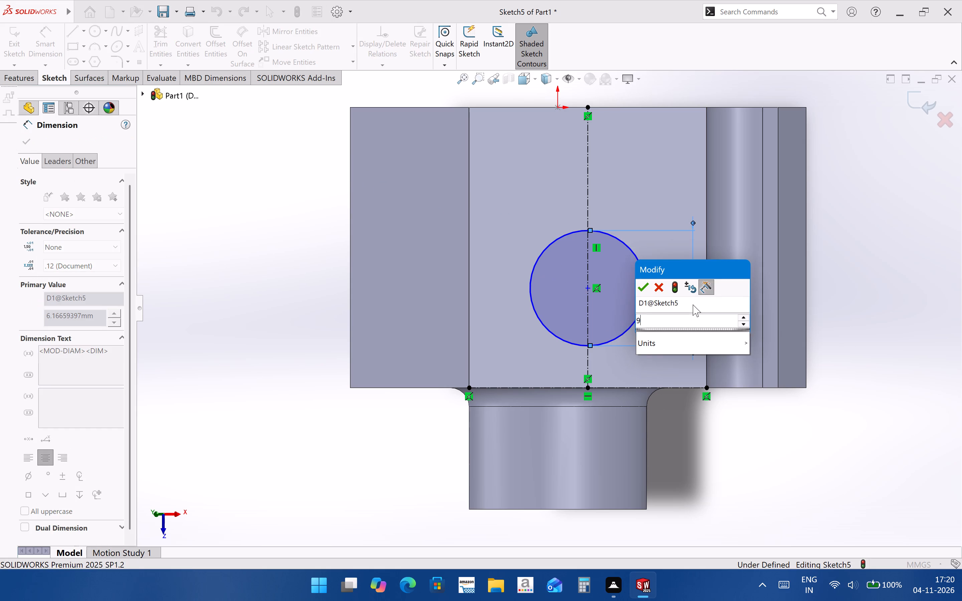
pyautogui.press('Return')
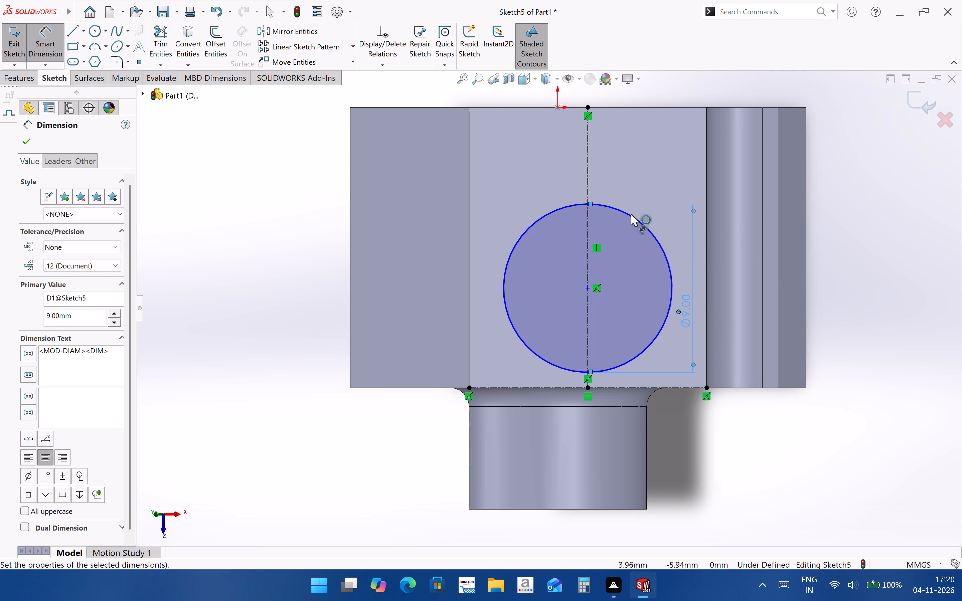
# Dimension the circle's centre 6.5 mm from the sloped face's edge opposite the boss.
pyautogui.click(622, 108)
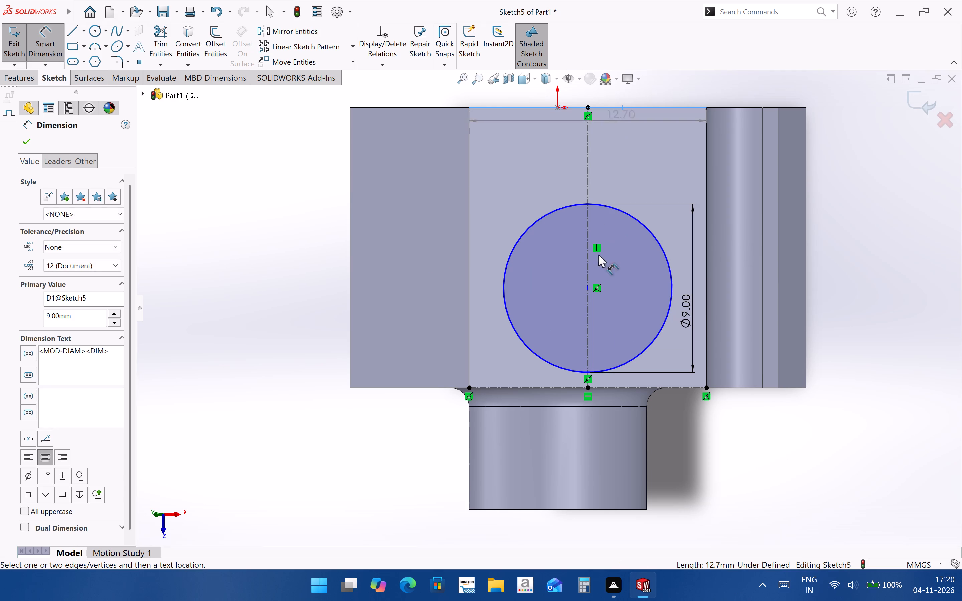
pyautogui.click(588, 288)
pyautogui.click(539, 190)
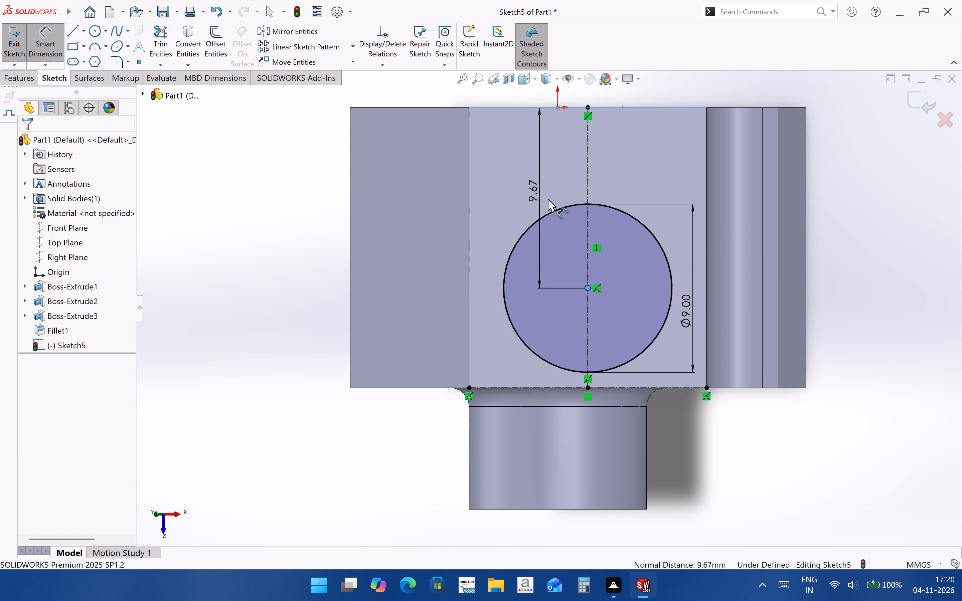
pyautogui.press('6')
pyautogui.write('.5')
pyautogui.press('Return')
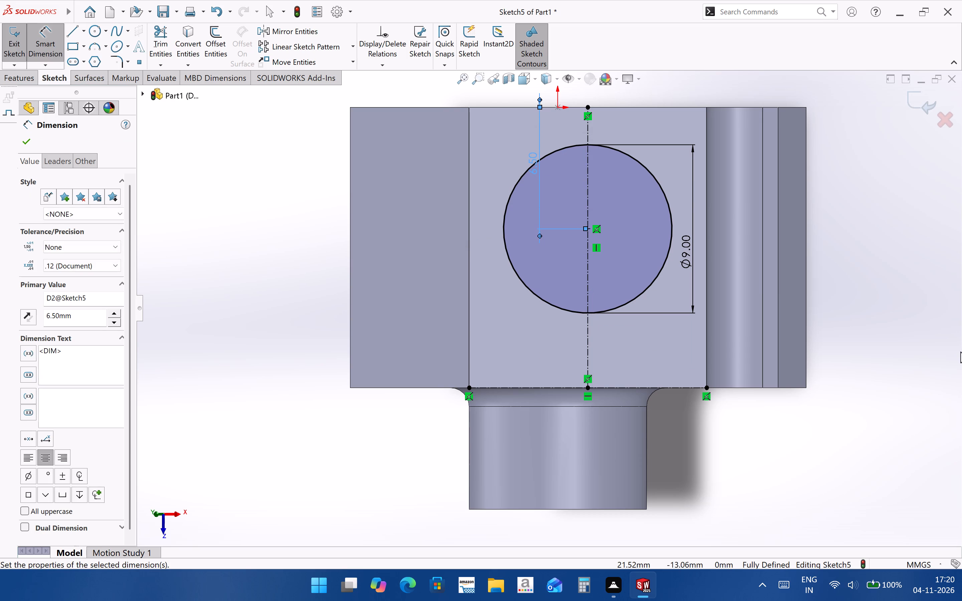
# Examine the circle's placement on the sloped face relative to the boss end and the bore end of the block.
pyautogui.scroll(2, 572, 341)
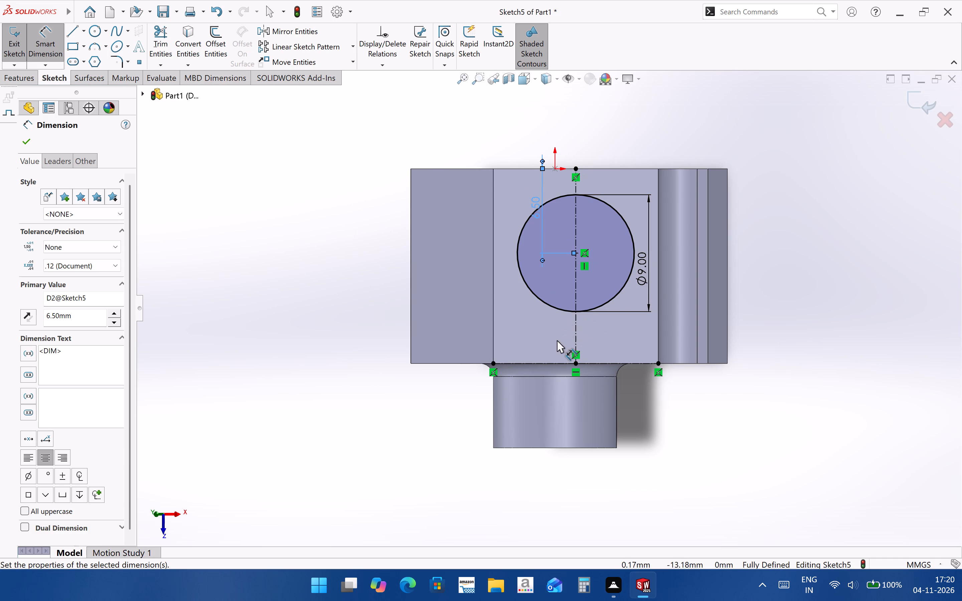
pyautogui.moveTo(557, 340); pyautogui.dragTo(570, 342, button='middle')
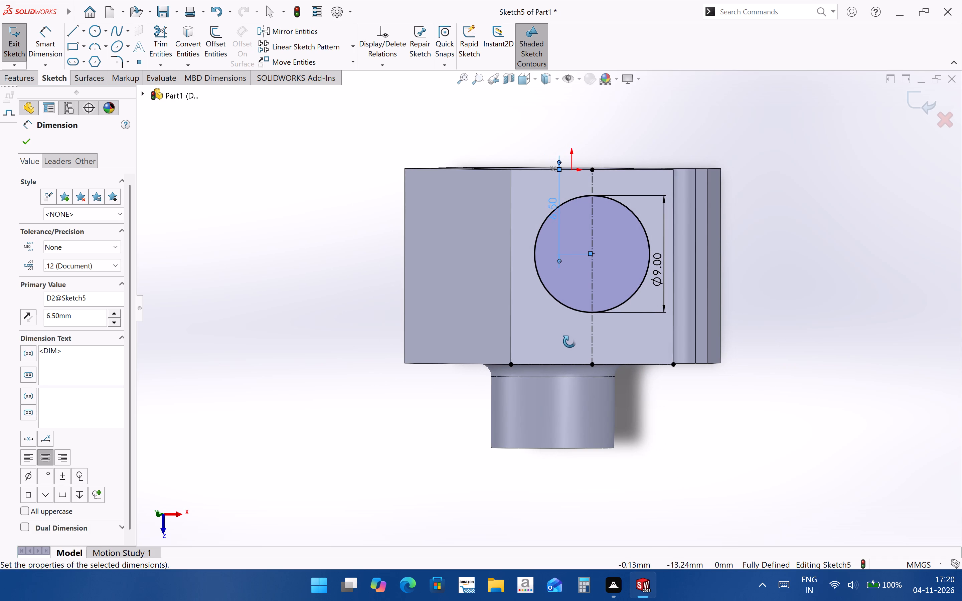
pyautogui.moveTo(570, 342); pyautogui.dragTo(588, 279, button='middle')
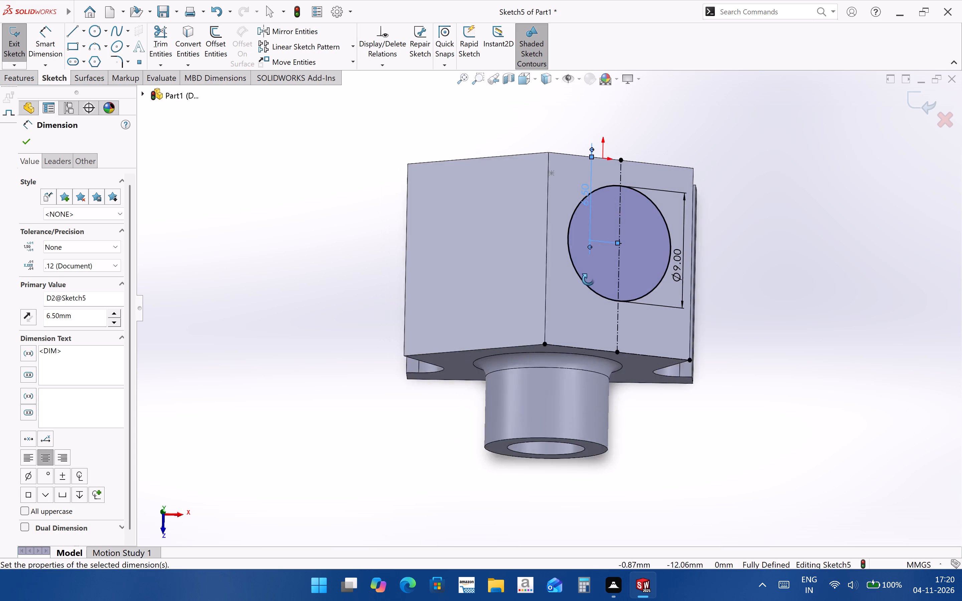
pyautogui.moveTo(588, 279); pyautogui.dragTo(515, 249, button='middle')
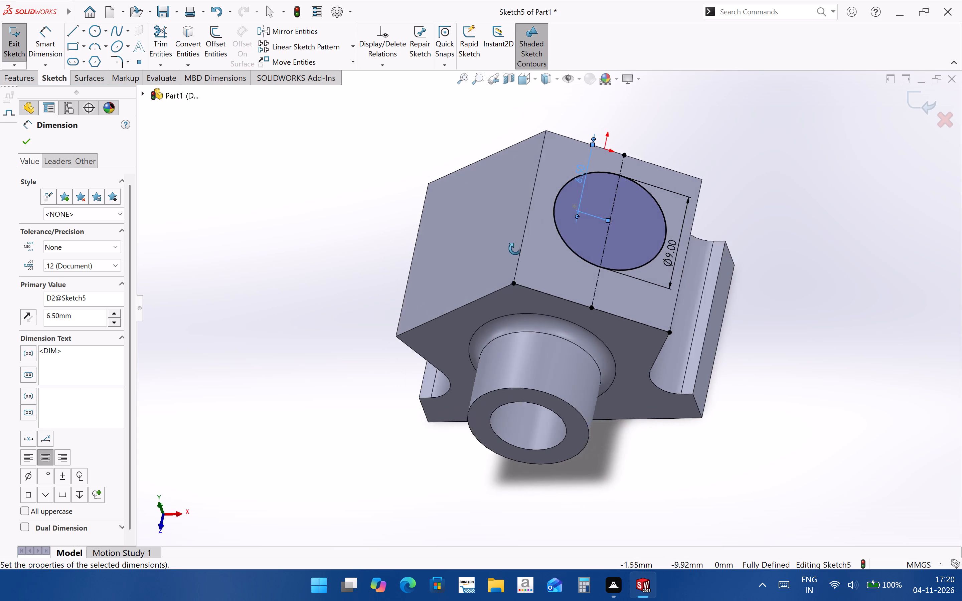
pyautogui.moveTo(515, 249); pyautogui.dragTo(565, 125, button='middle')
pyautogui.moveTo(611, 308); pyautogui.dragTo(581, 358, button='middle')
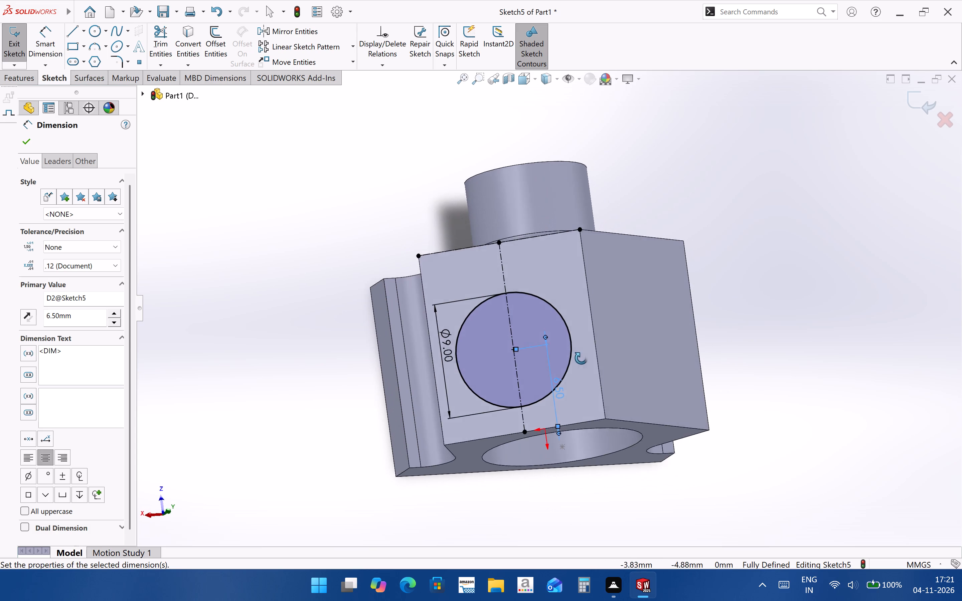
pyautogui.moveTo(581, 358); pyautogui.dragTo(571, 327, button='middle')
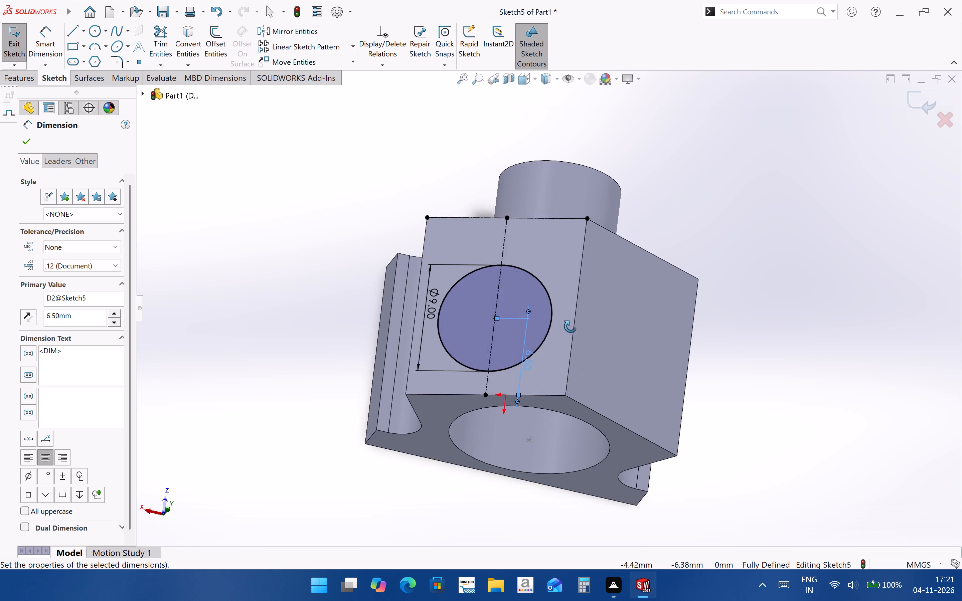
pyautogui.moveTo(571, 327); pyautogui.dragTo(543, 380, button='middle')
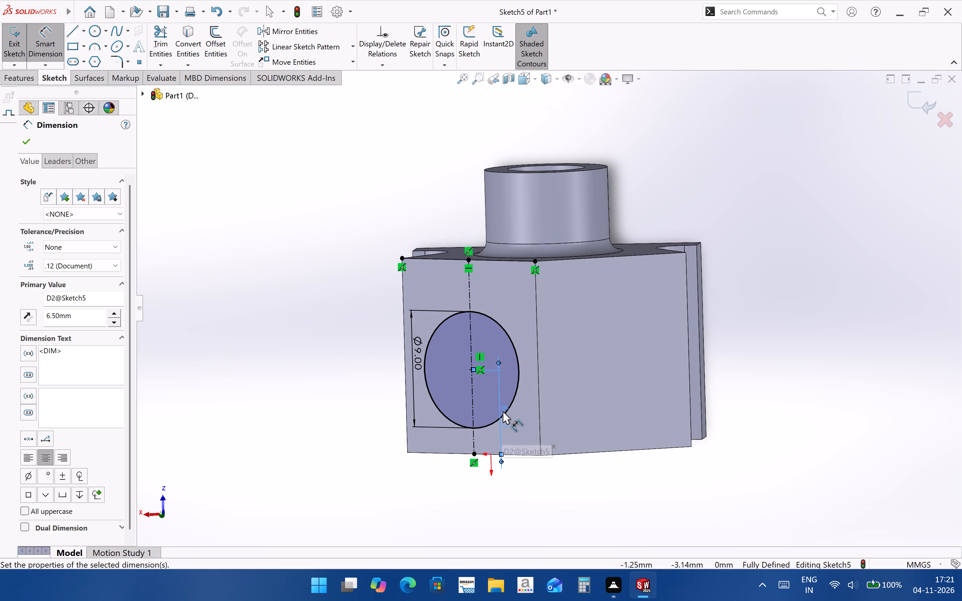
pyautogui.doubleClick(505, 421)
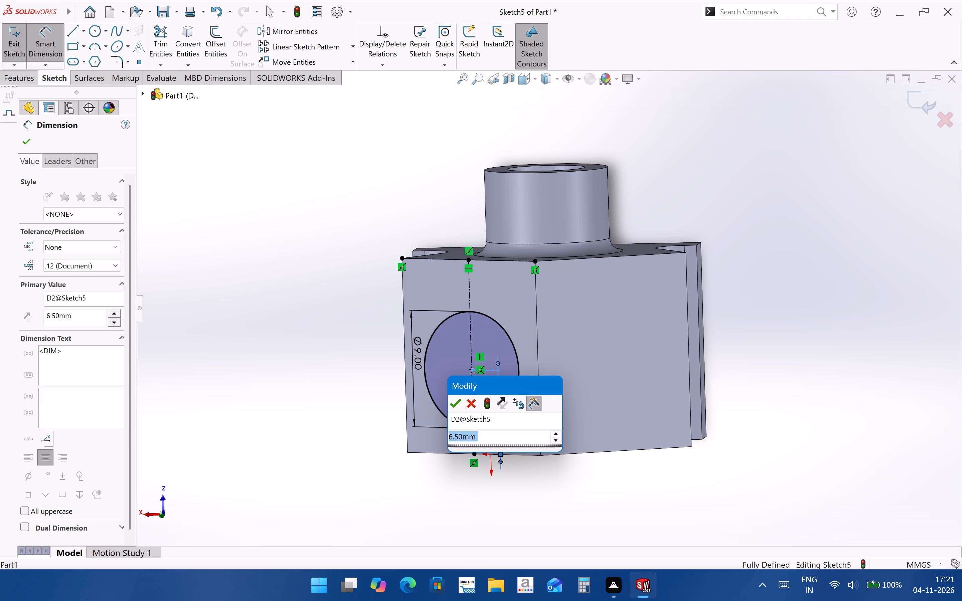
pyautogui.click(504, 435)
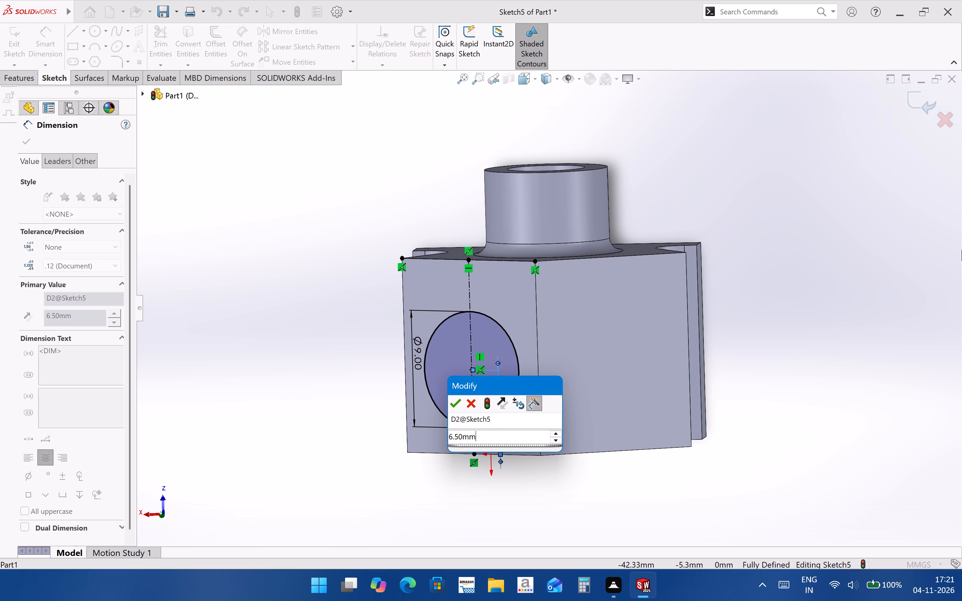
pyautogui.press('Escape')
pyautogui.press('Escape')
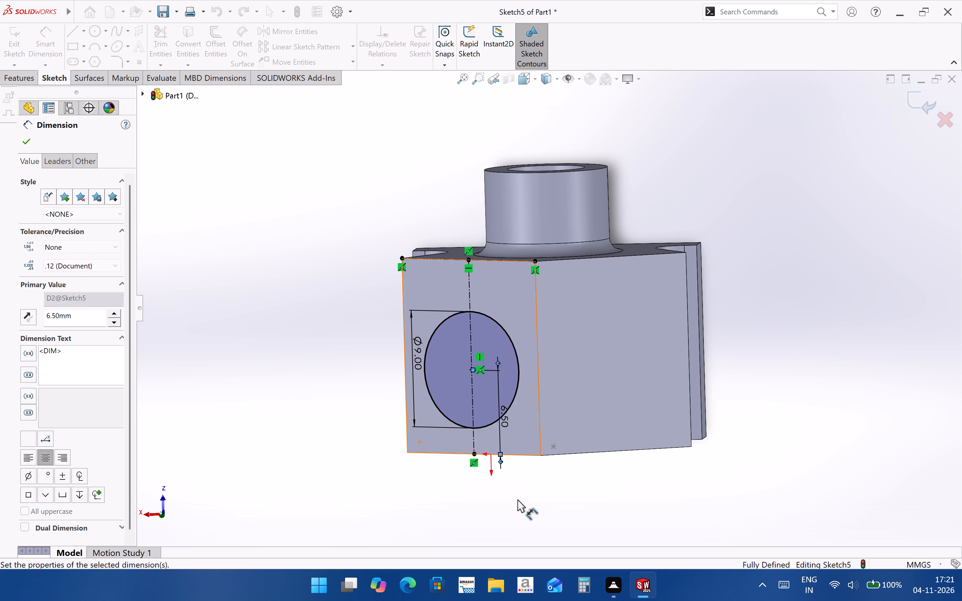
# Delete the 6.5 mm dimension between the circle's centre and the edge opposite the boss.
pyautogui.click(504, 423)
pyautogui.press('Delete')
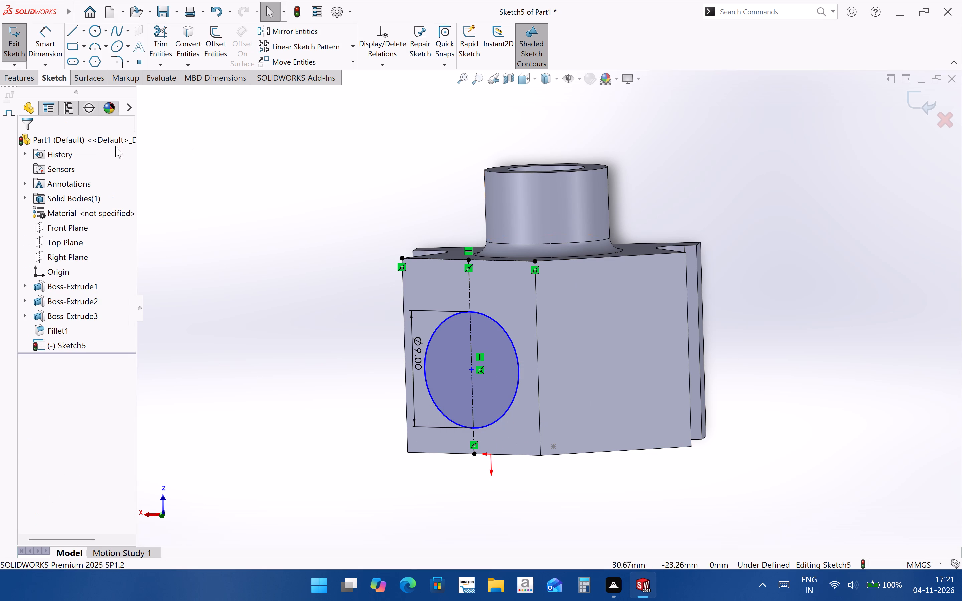
# Dimension the circle's centre 6.5 mm from the sloped face's boss-side edge.
pyautogui.click(45, 49)
pyautogui.click(472, 371)
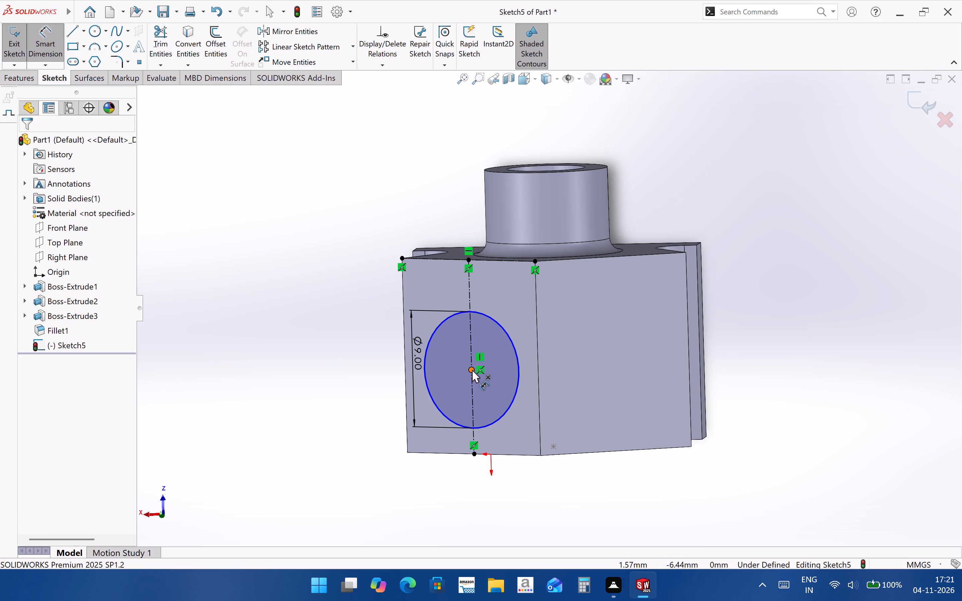
pyautogui.click(488, 261)
pyautogui.click(509, 315)
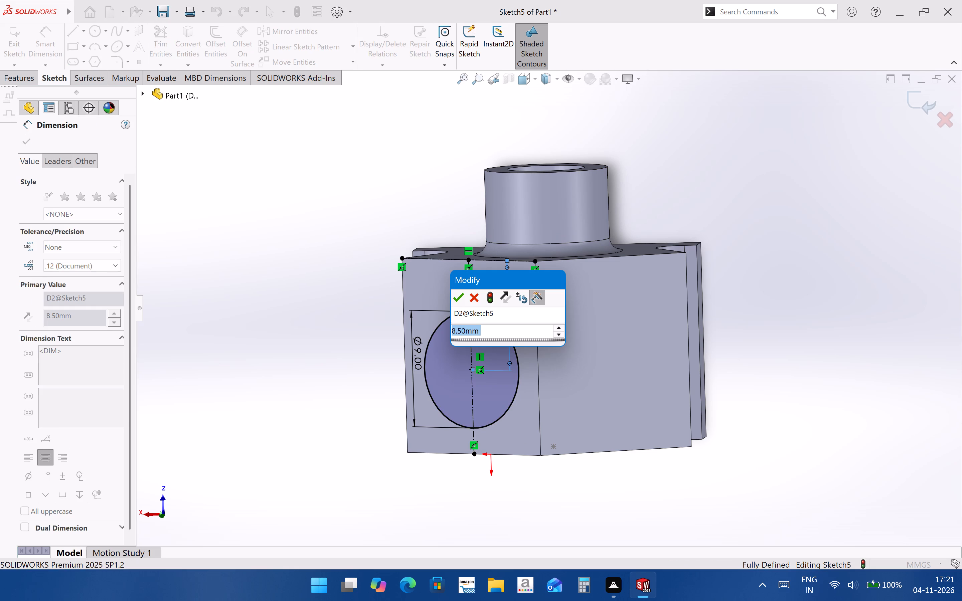
pyautogui.write('6.5')
pyautogui.press('Return')
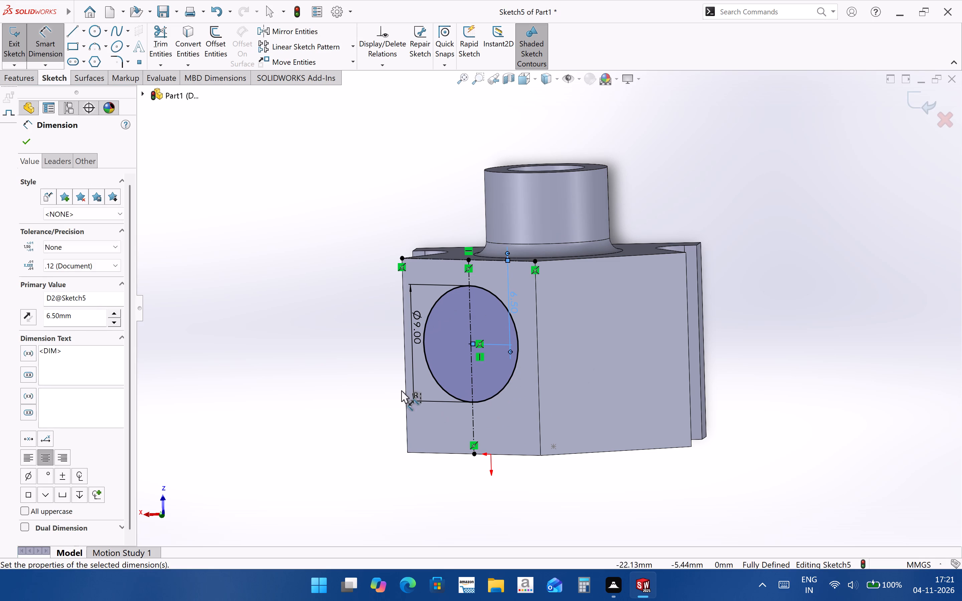
pyautogui.click(563, 532)
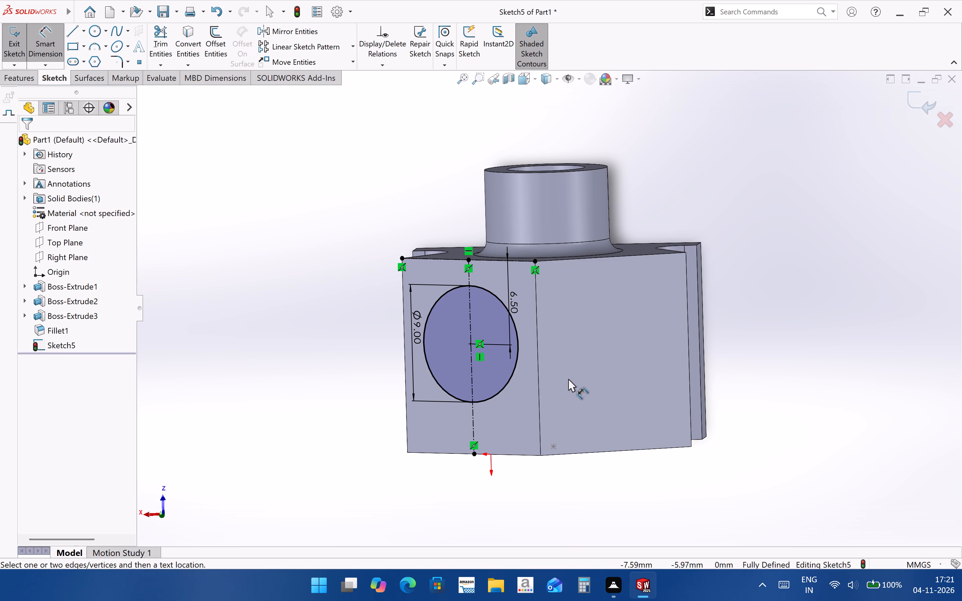
# Sketch a center rectangle of about 9.9 by 10.6 mm around the circle, centred on the circle's centre.
pyautogui.hotkey('ctrl', '8')
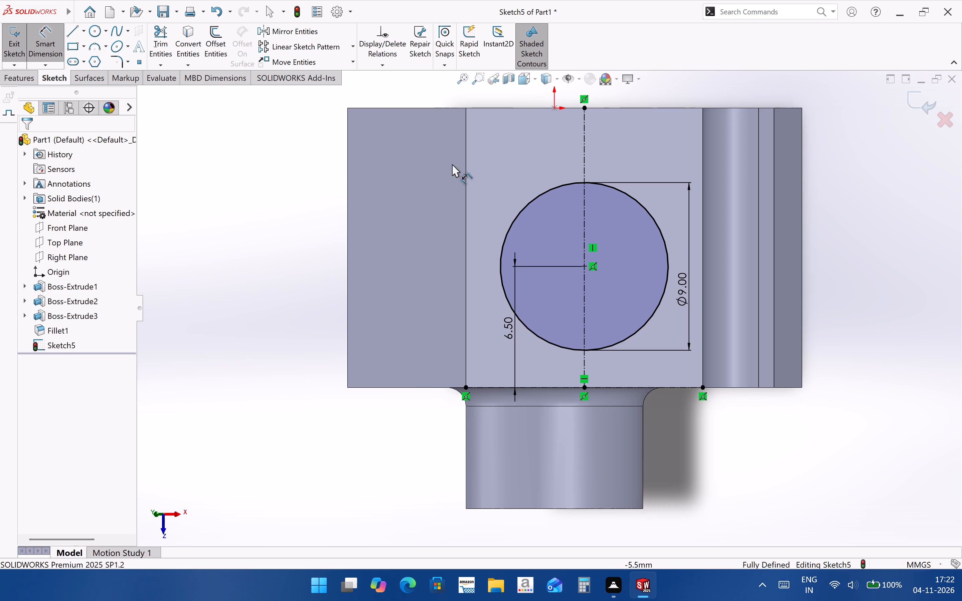
pyautogui.click(82, 46)
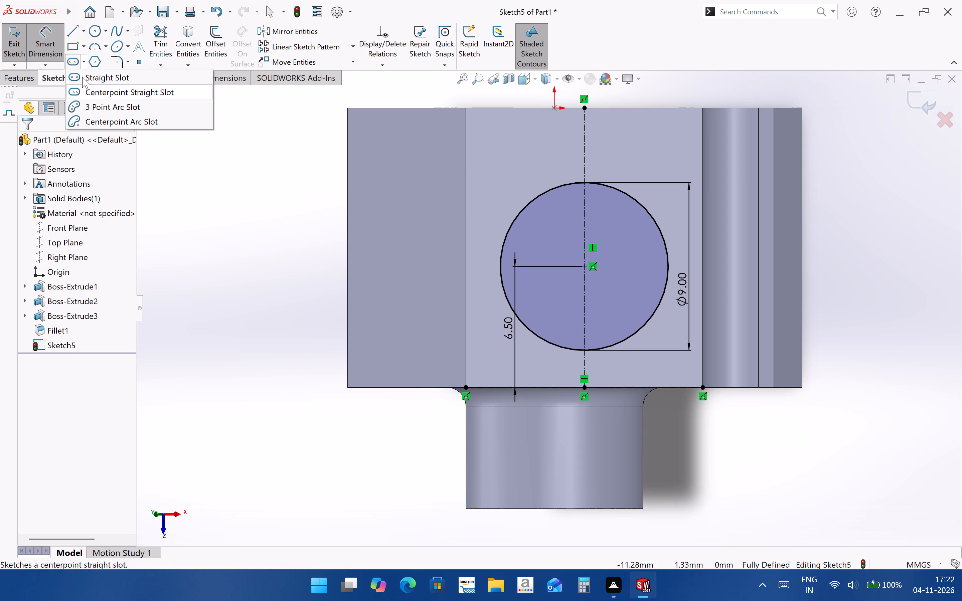
pyautogui.click(95, 77)
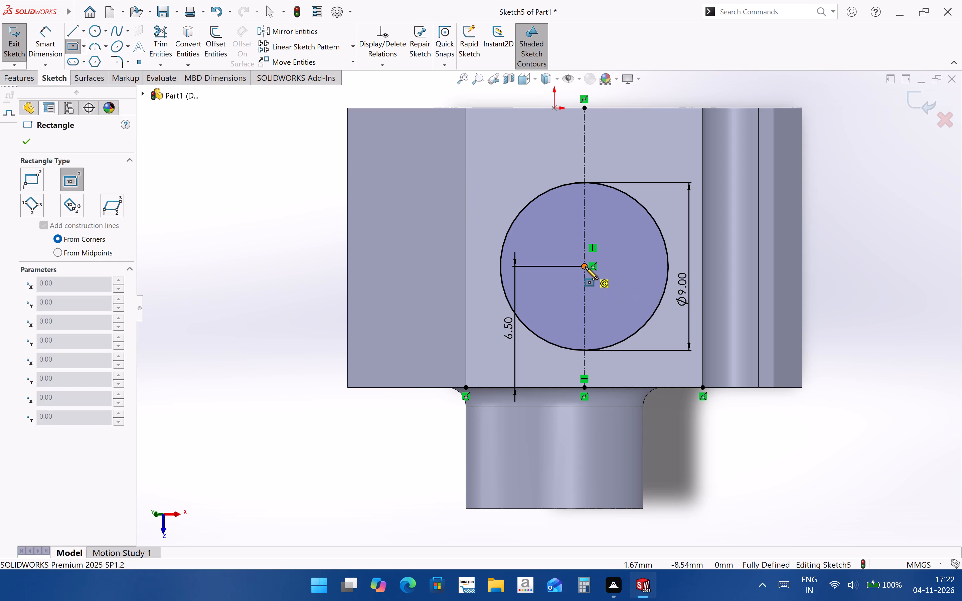
pyautogui.click(585, 267)
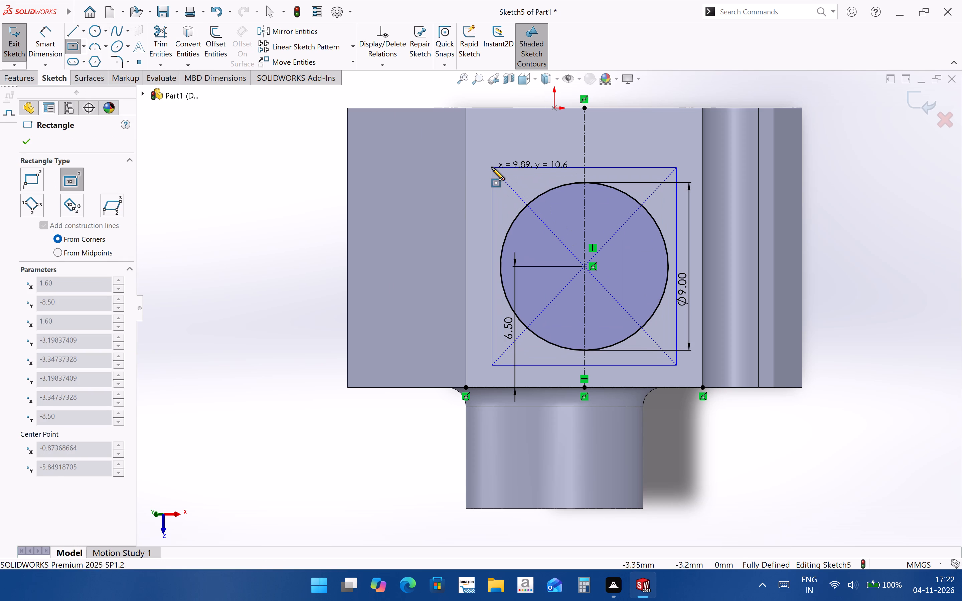
pyautogui.click(492, 167)
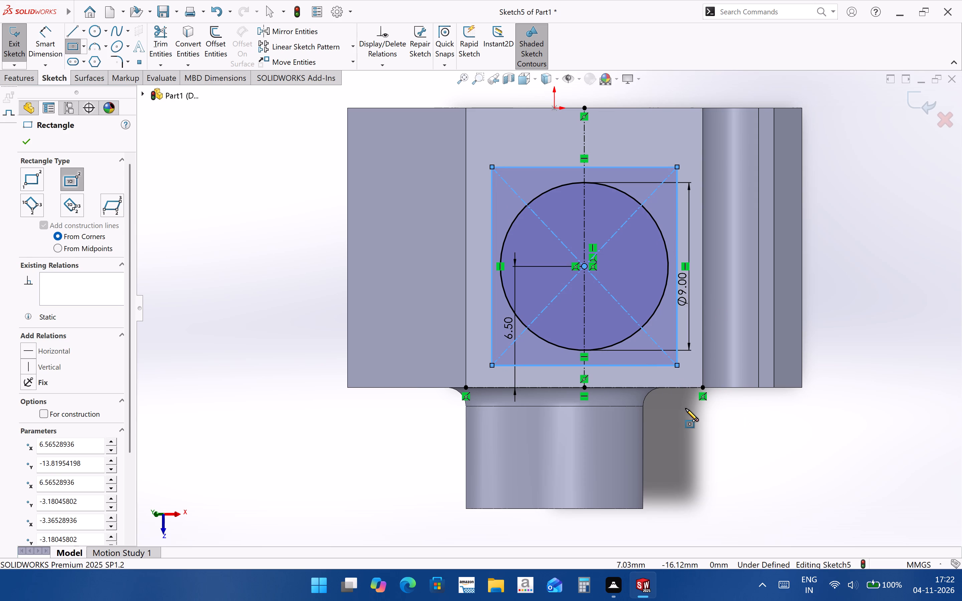
pyautogui.press('Escape')
# Convert all four sides of the rectangle around the circle to construction geometry.
pyautogui.click(653, 367)
pyautogui.rightClick(653, 367)
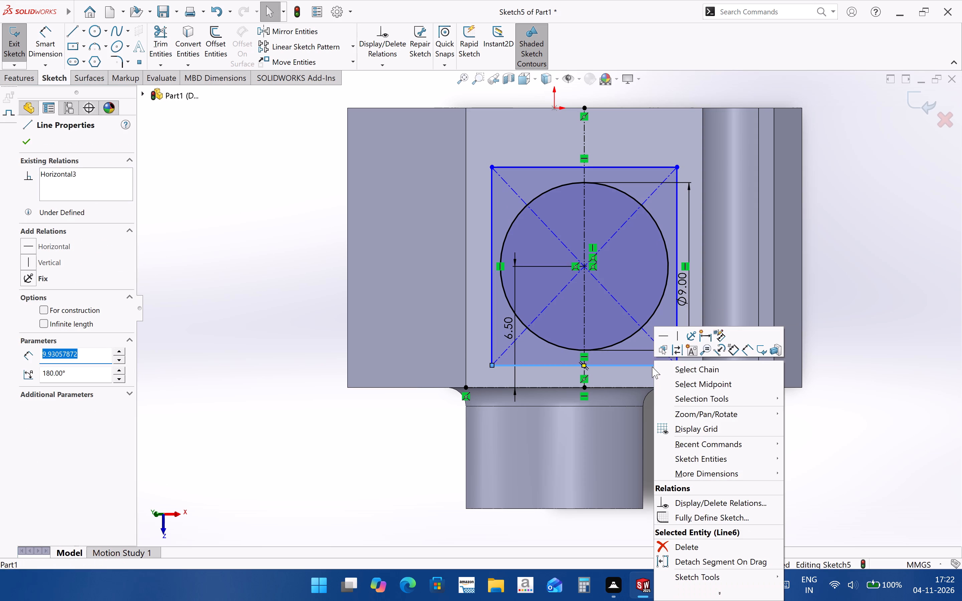
pyautogui.click(676, 348)
pyautogui.click(792, 468)
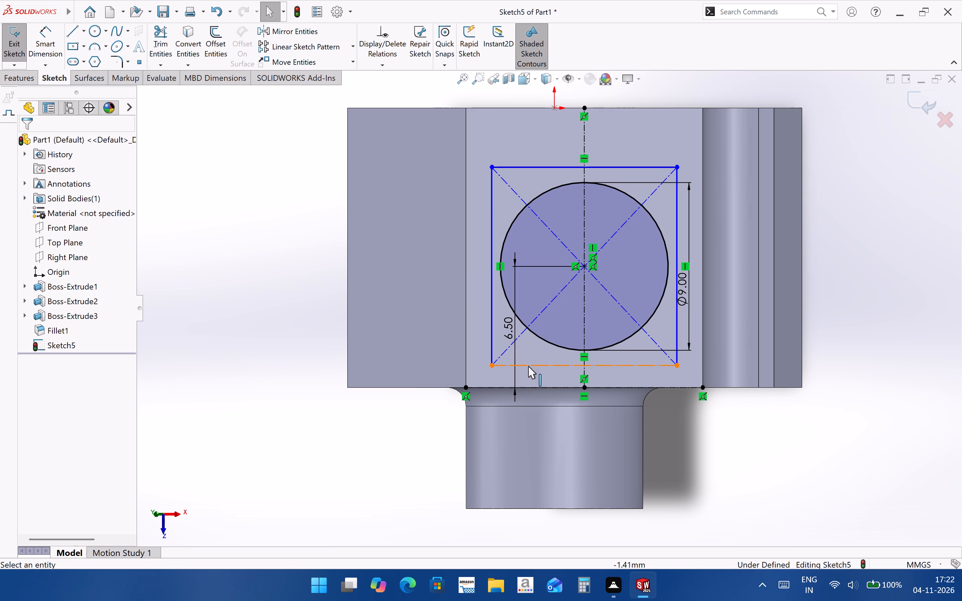
pyautogui.keyDown('ctrl'); pyautogui.click(493, 325); pyautogui.keyUp('ctrl')
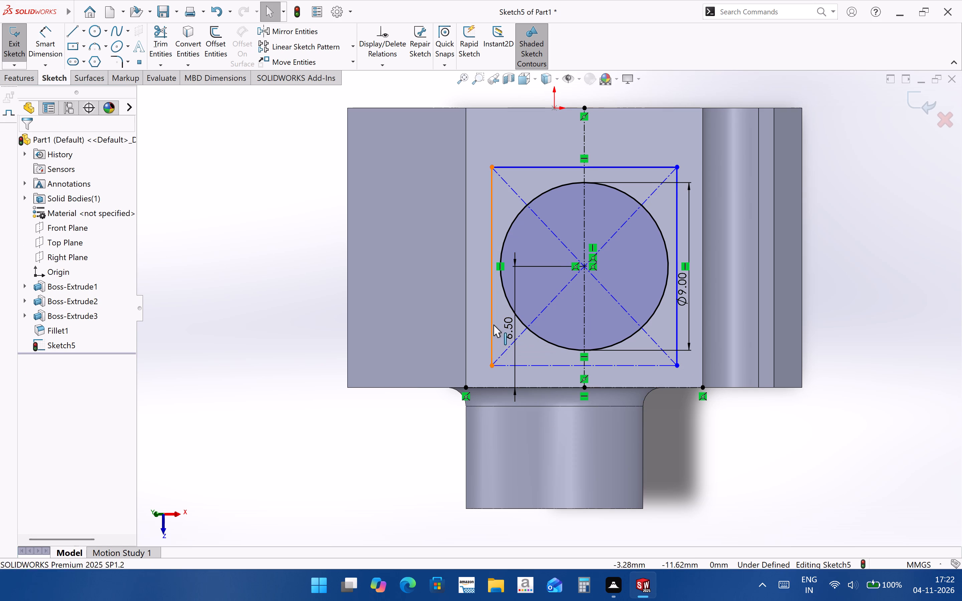
pyautogui.keyDown('ctrl'); pyautogui.click(677, 319); pyautogui.keyUp('ctrl')
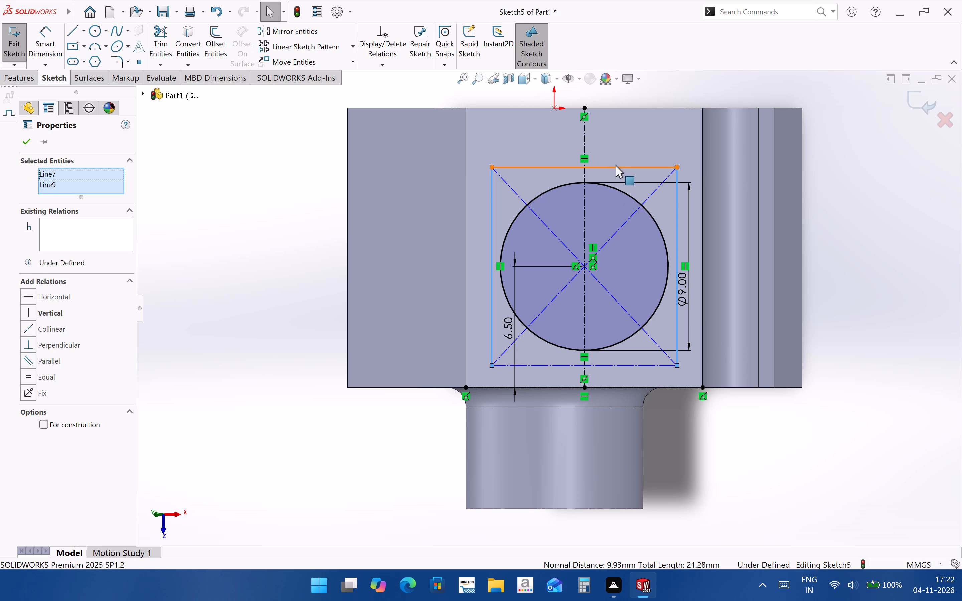
pyautogui.keyDown('ctrl'); pyautogui.click(617, 166); pyautogui.keyUp('ctrl')
pyautogui.rightClick(617, 166)
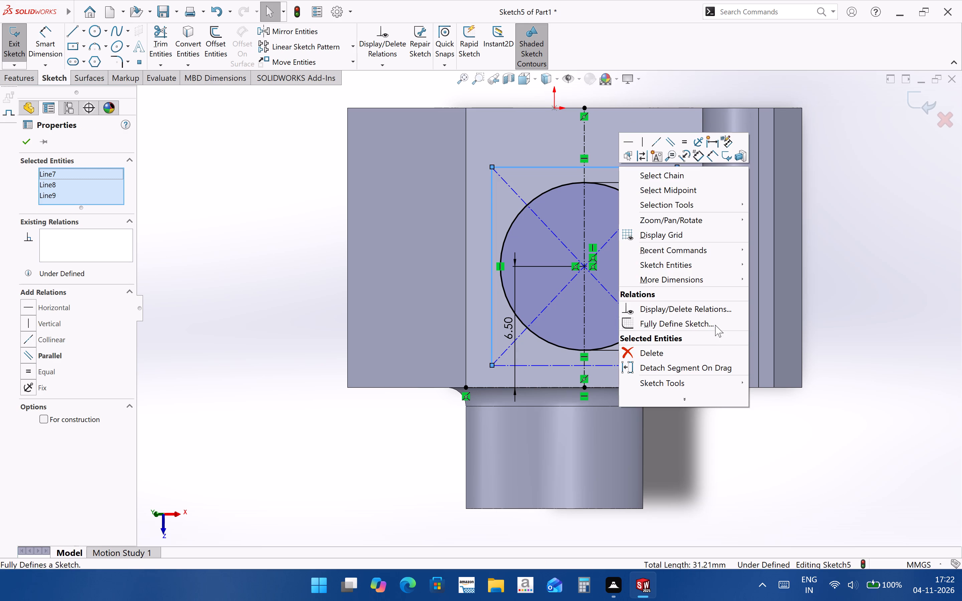
pyautogui.click(636, 153)
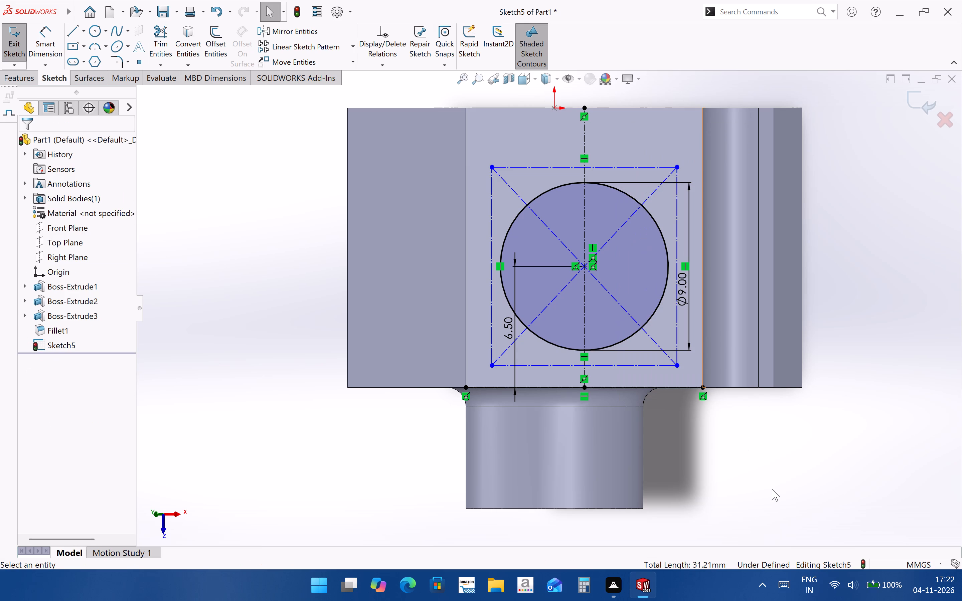
pyautogui.click(772, 489)
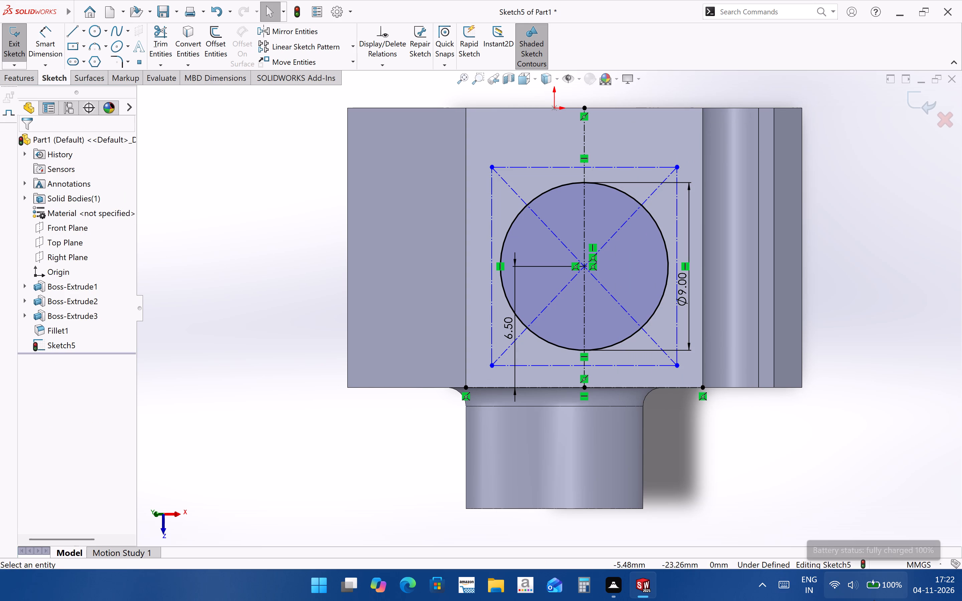
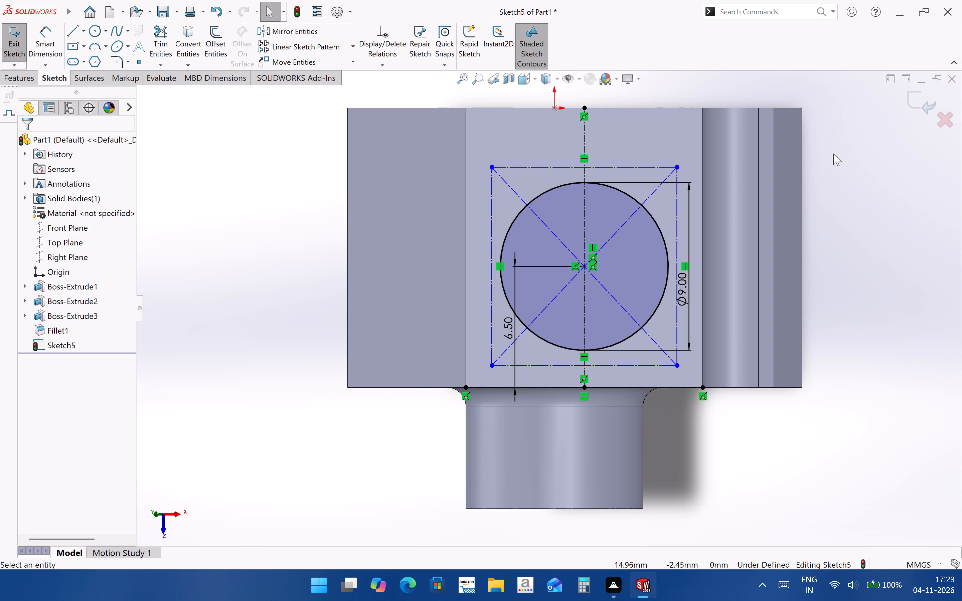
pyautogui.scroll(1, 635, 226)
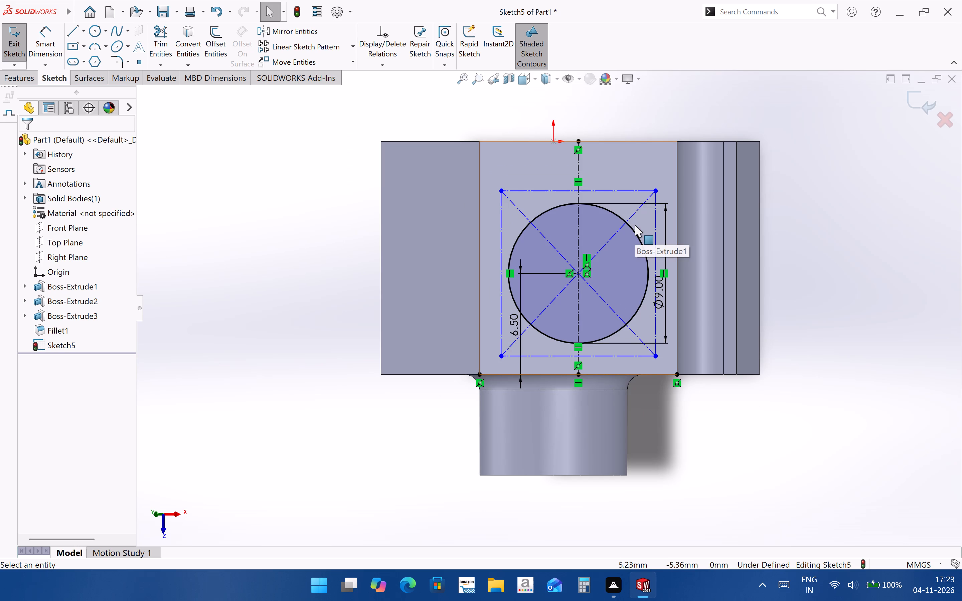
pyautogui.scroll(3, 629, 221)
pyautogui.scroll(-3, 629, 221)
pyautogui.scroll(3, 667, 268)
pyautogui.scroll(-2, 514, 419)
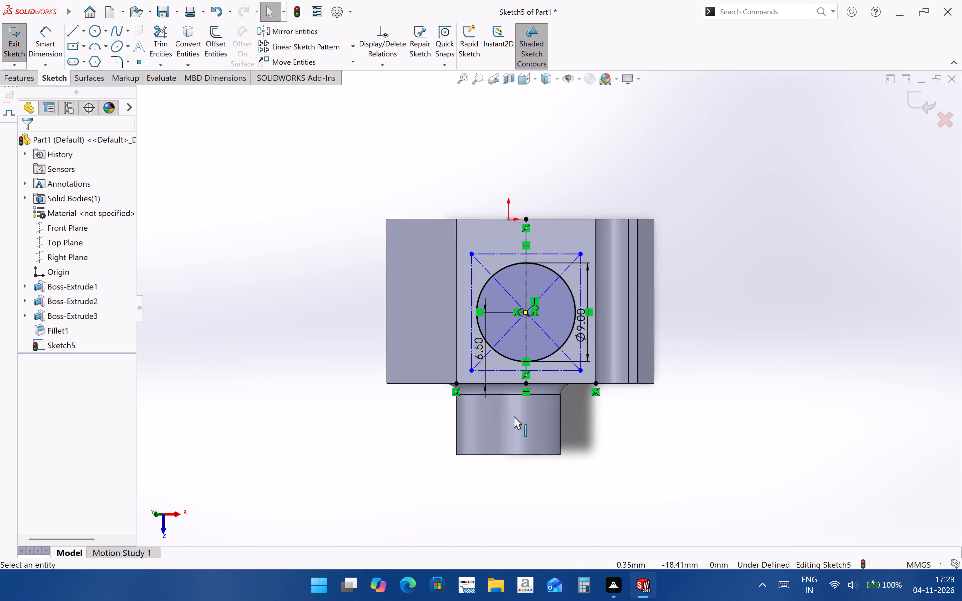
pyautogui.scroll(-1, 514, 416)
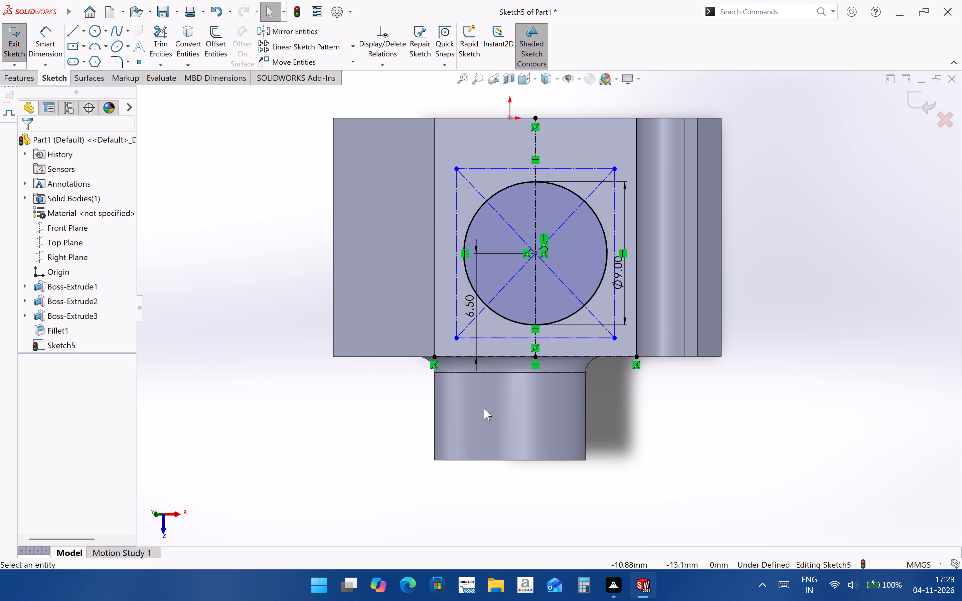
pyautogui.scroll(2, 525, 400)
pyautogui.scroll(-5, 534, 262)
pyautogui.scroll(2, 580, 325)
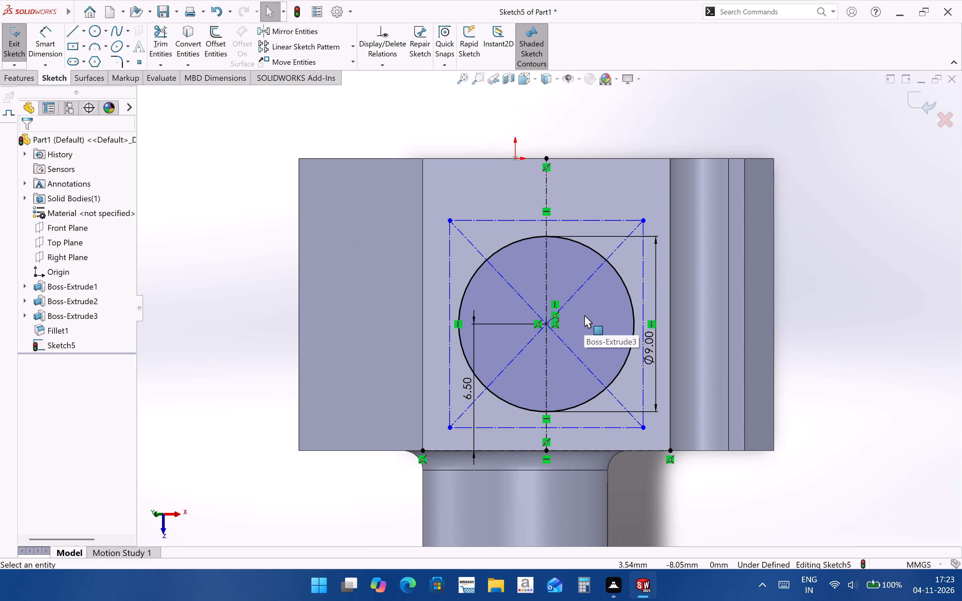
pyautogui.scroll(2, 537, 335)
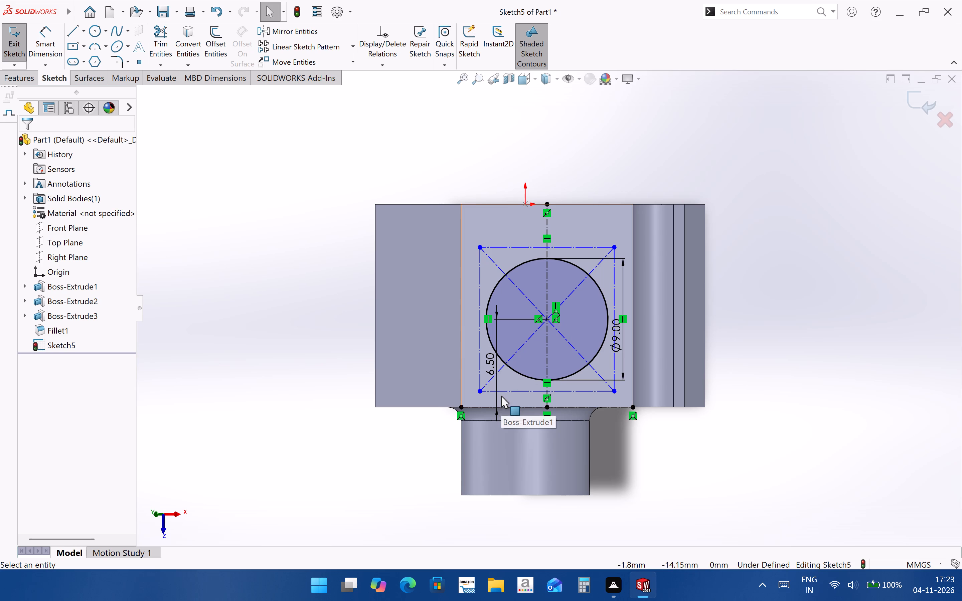
# Cut-extrude the 9 mm circle blind into the block from the sloped face to a depth of 2.5 mm.
pyautogui.click(26, 80)
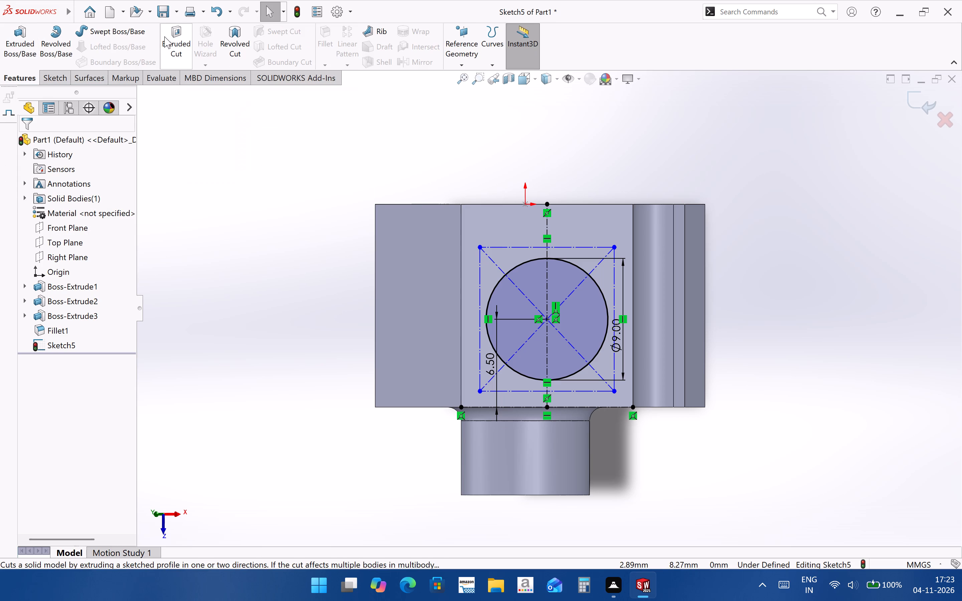
pyautogui.click(164, 36)
pyautogui.moveTo(567, 408); pyautogui.dragTo(608, 210, button='middle')
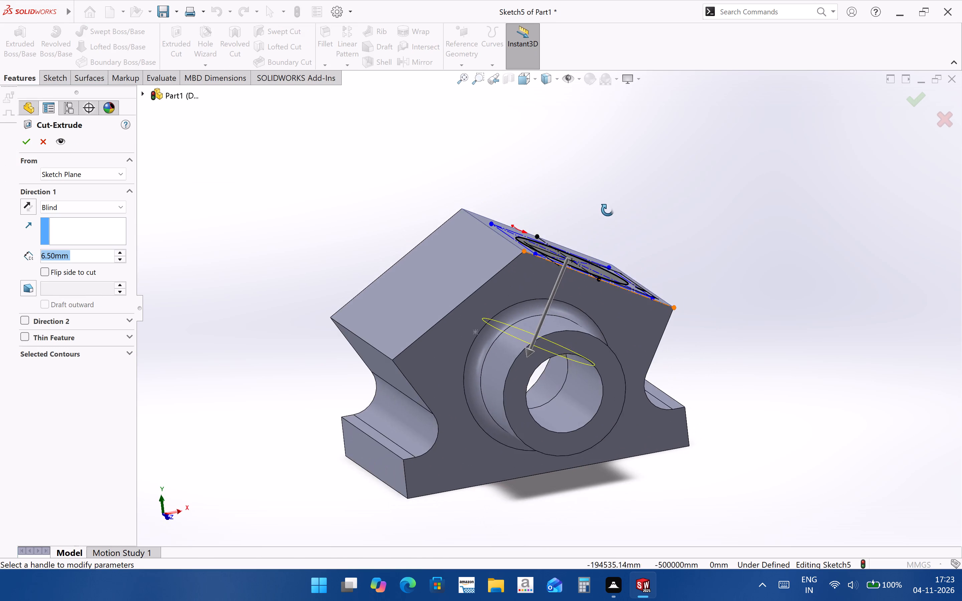
pyautogui.moveTo(608, 210); pyautogui.dragTo(597, 223, button='middle')
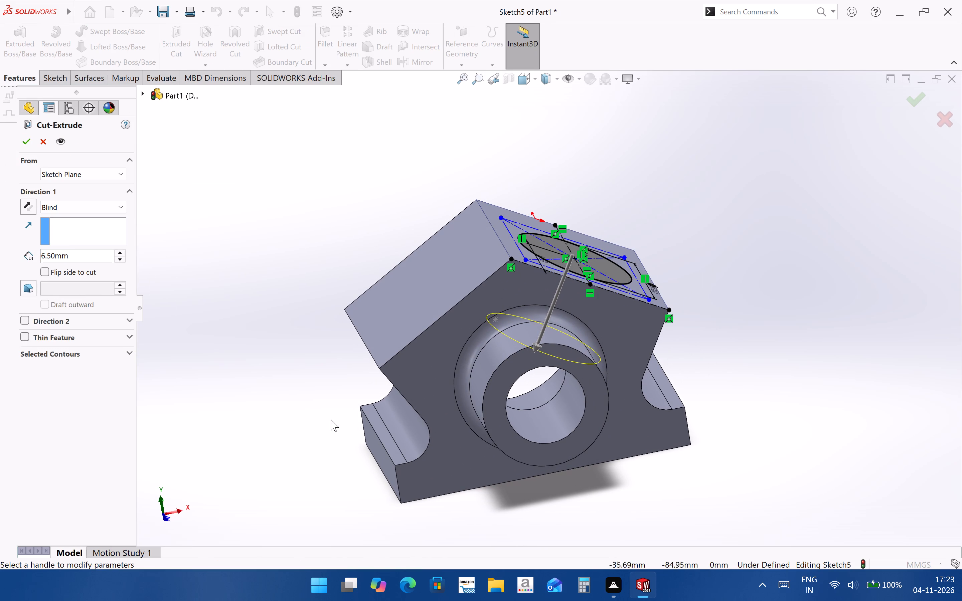
pyautogui.moveTo(534, 348); pyautogui.dragTo(557, 284)
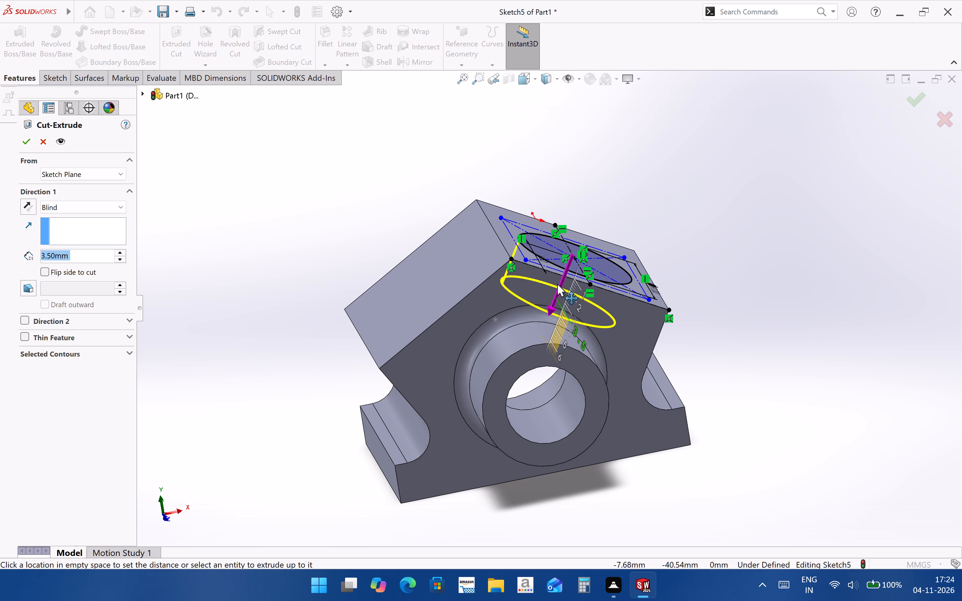
pyautogui.moveTo(557, 284); pyautogui.dragTo(564, 271)
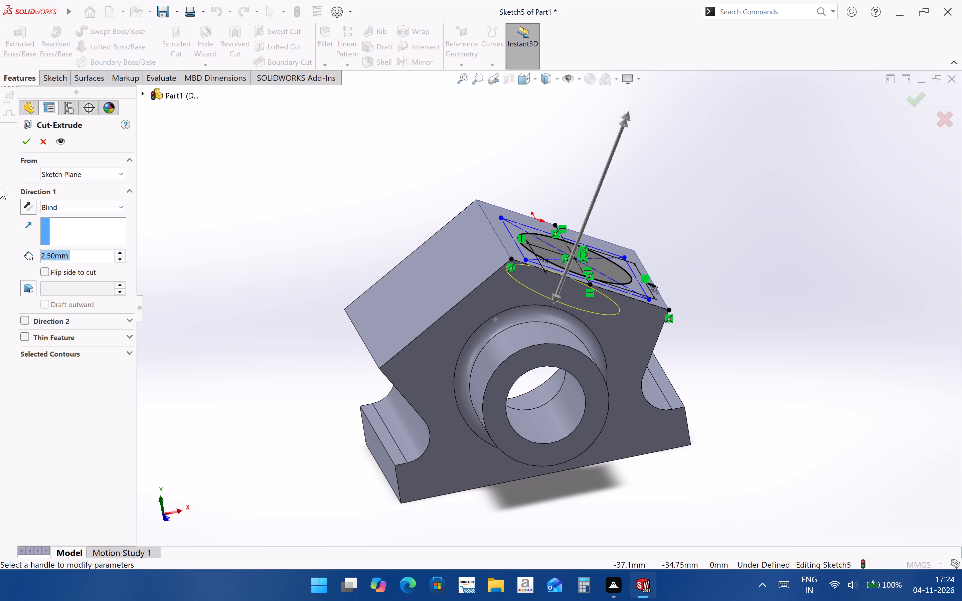
pyautogui.click(28, 140)
pyautogui.click(850, 284)
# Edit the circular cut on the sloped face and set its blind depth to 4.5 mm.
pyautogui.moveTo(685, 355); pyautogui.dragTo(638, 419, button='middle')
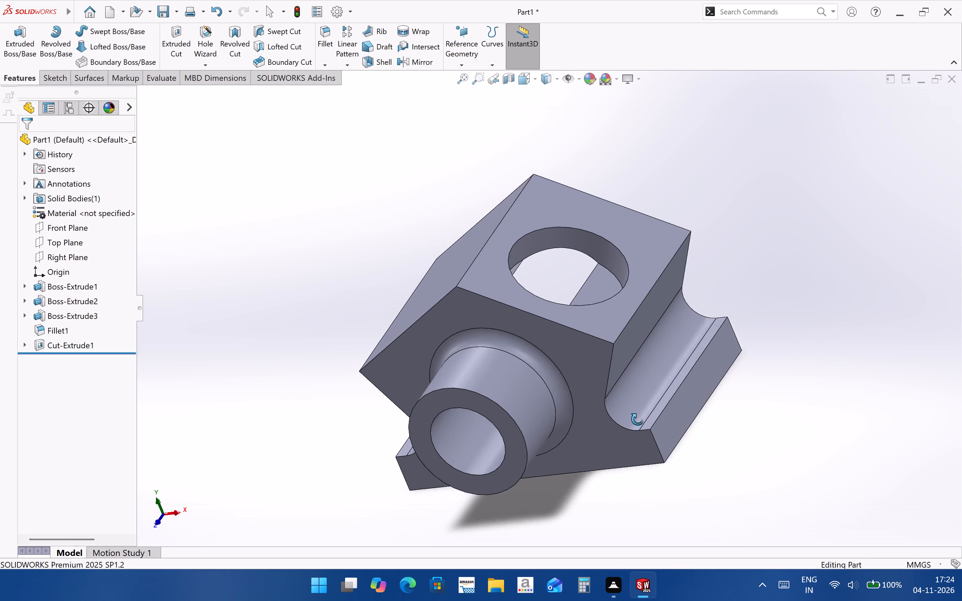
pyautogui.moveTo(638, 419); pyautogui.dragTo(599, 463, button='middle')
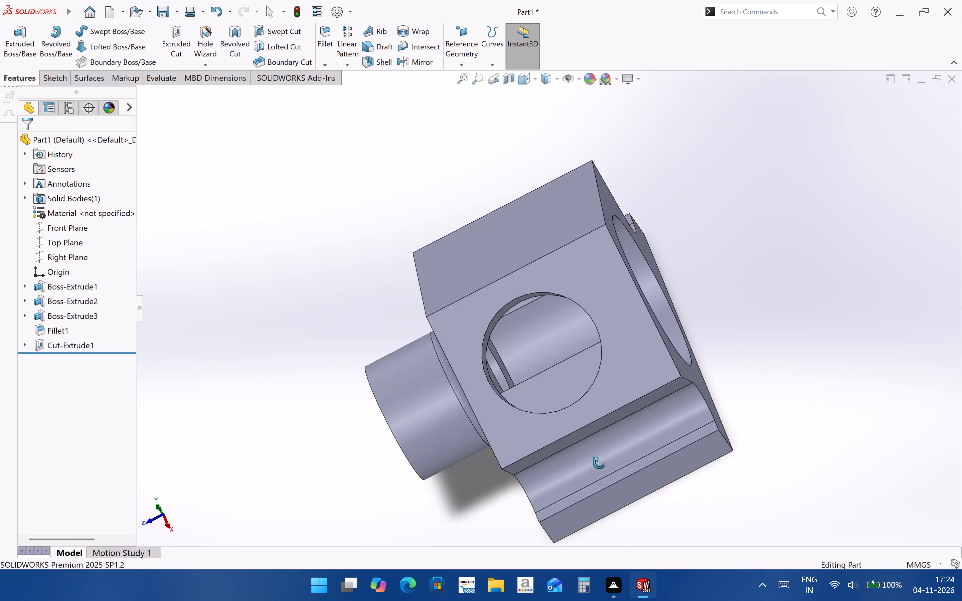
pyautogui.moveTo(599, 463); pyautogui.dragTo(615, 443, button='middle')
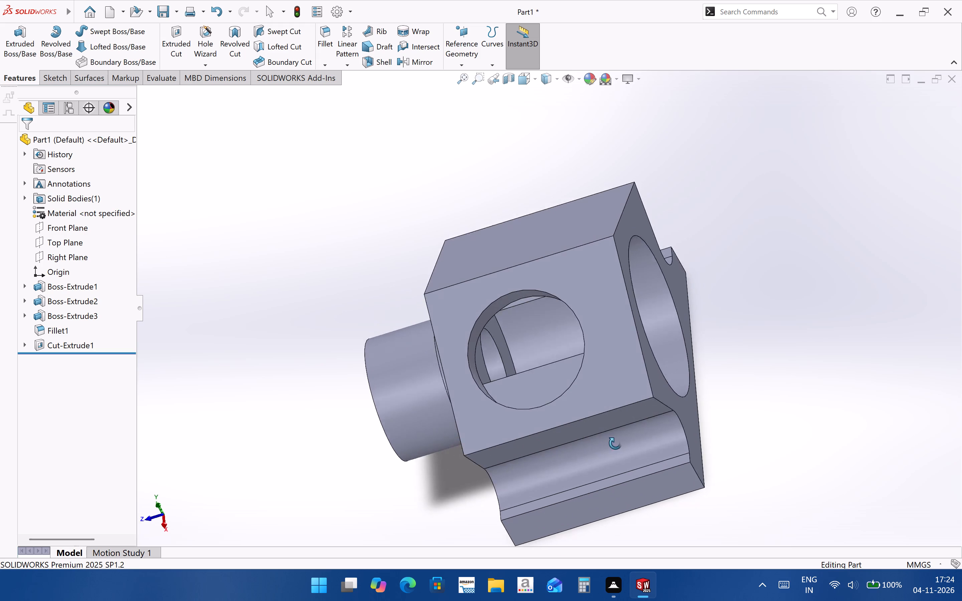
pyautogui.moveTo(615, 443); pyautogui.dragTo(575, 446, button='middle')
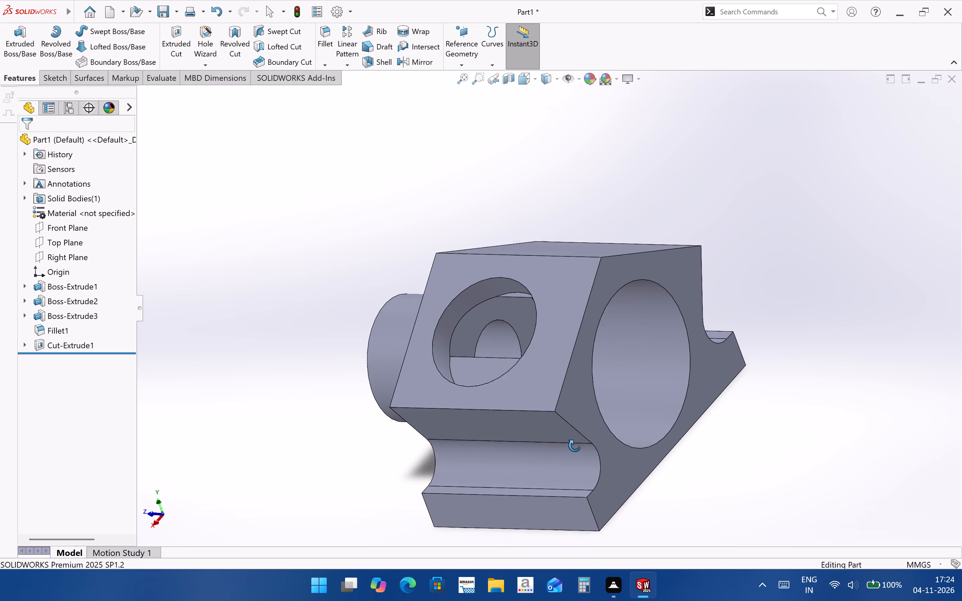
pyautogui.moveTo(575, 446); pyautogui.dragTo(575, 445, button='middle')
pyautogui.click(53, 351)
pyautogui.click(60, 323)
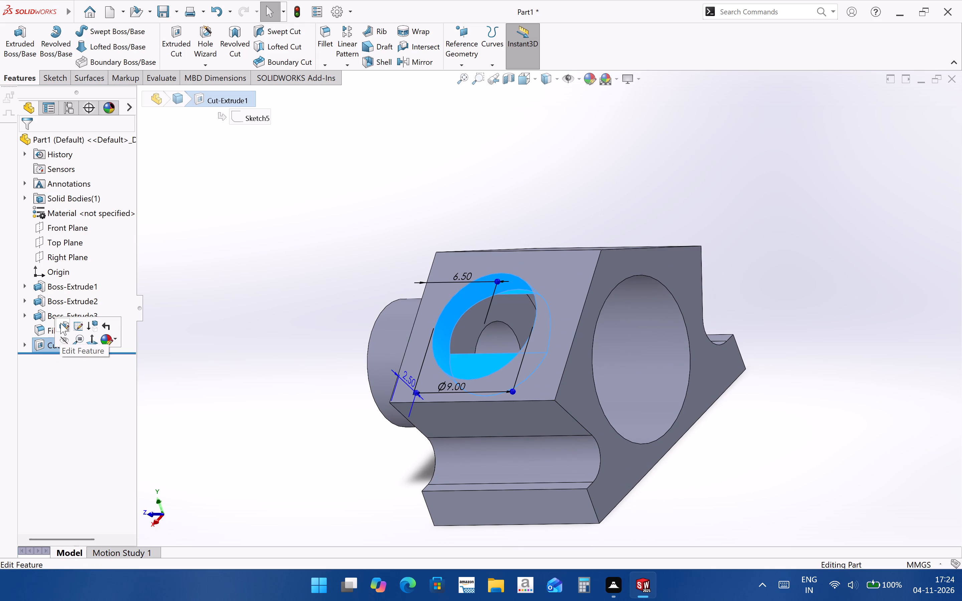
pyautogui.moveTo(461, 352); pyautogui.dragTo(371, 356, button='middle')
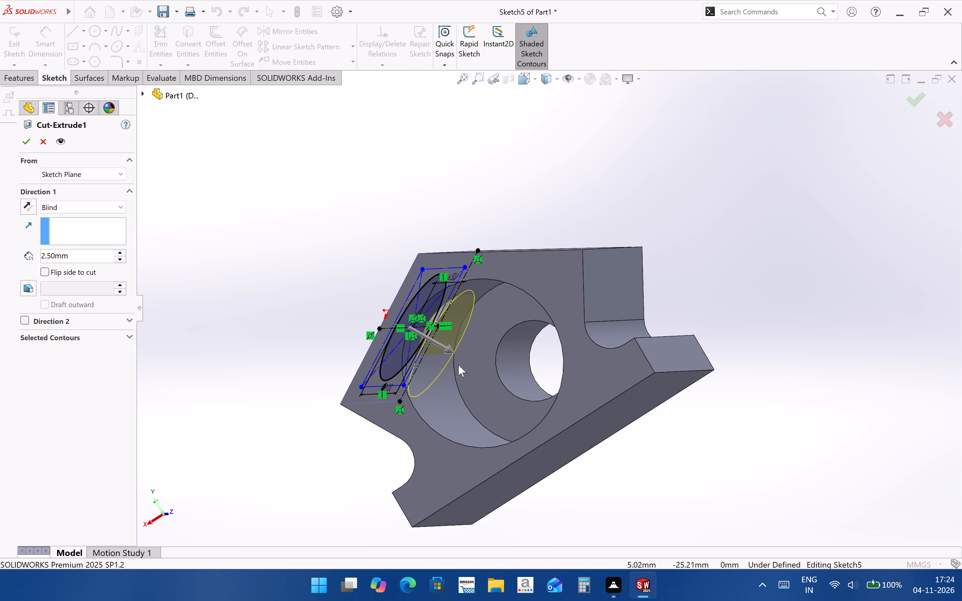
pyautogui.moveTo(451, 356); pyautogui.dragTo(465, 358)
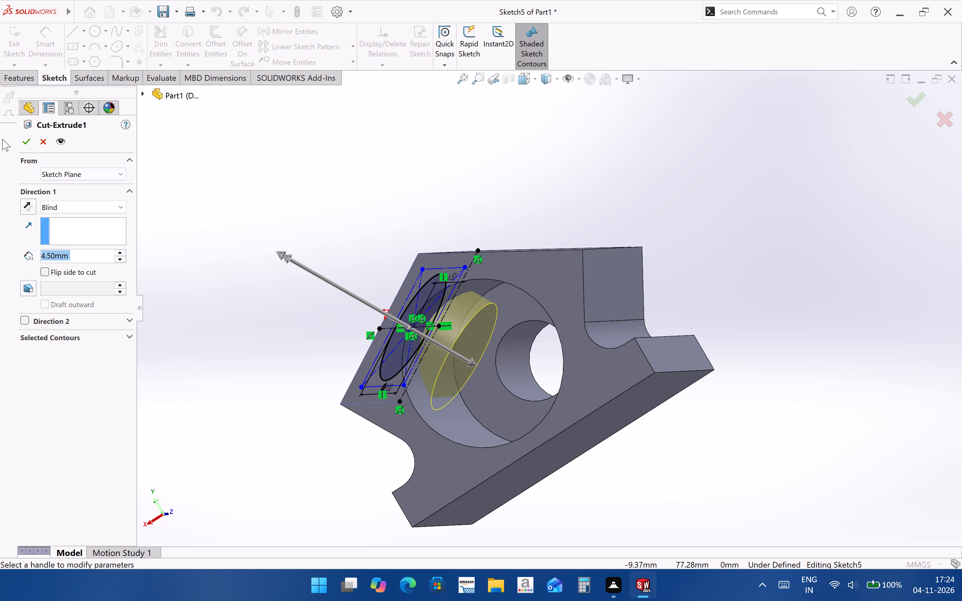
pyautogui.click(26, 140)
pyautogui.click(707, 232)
# Change the end condition of the sloped face's circular cut to Up To Next.
pyautogui.moveTo(421, 381); pyautogui.dragTo(575, 427, button='middle')
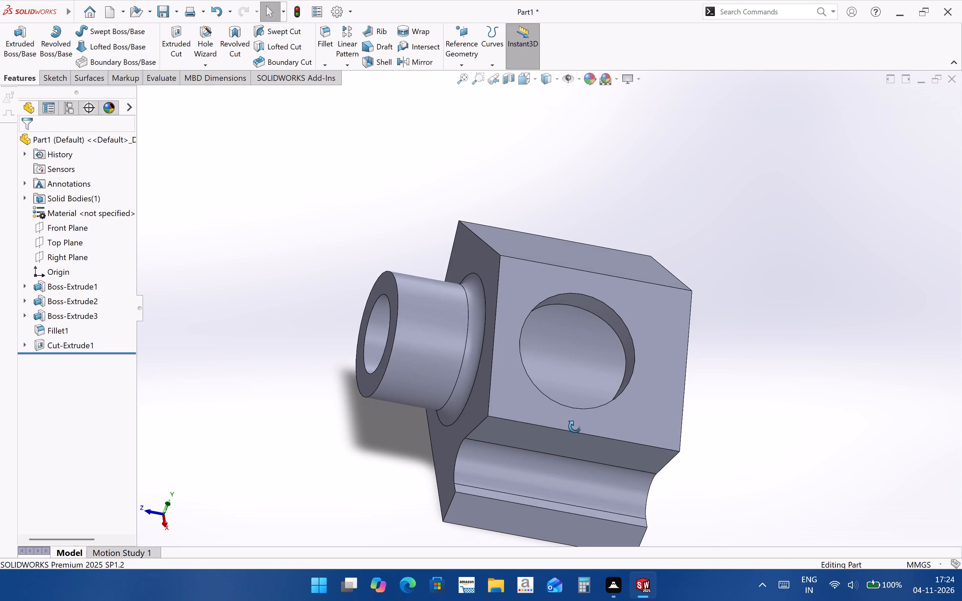
pyautogui.moveTo(575, 427); pyautogui.dragTo(397, 480, button='middle')
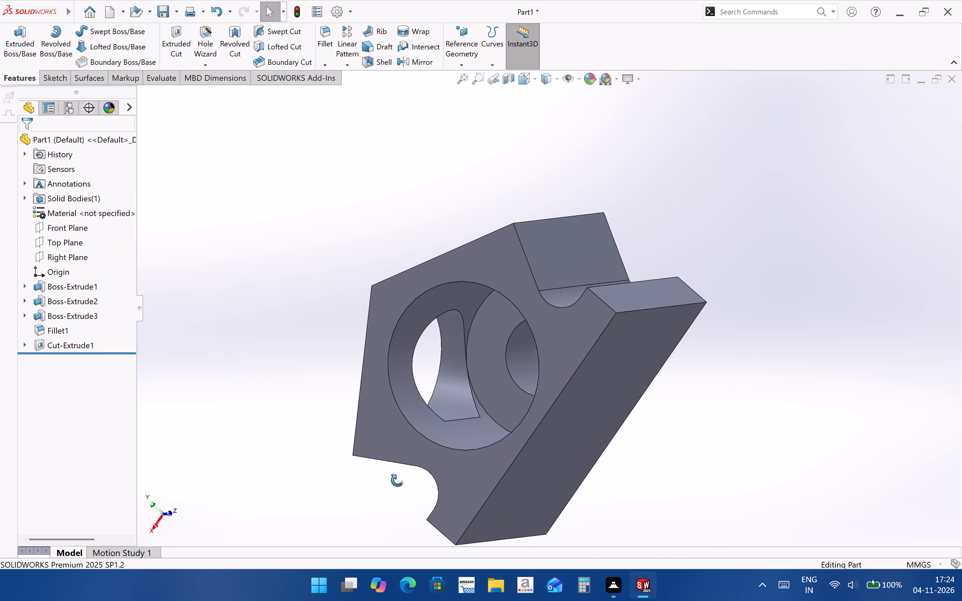
pyautogui.moveTo(397, 480); pyautogui.dragTo(516, 559, button='middle')
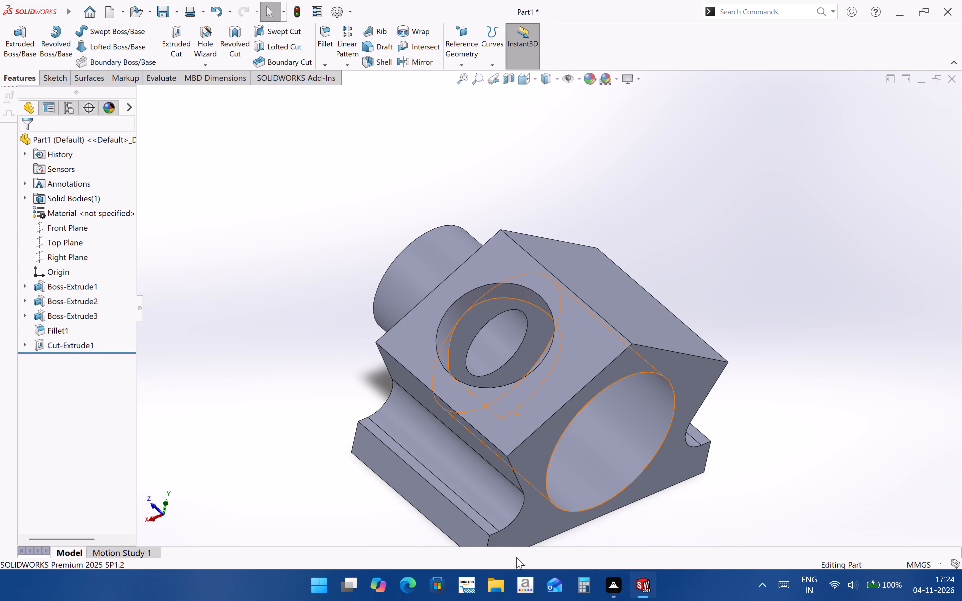
pyautogui.moveTo(520, 558); pyautogui.dragTo(562, 599, button='middle')
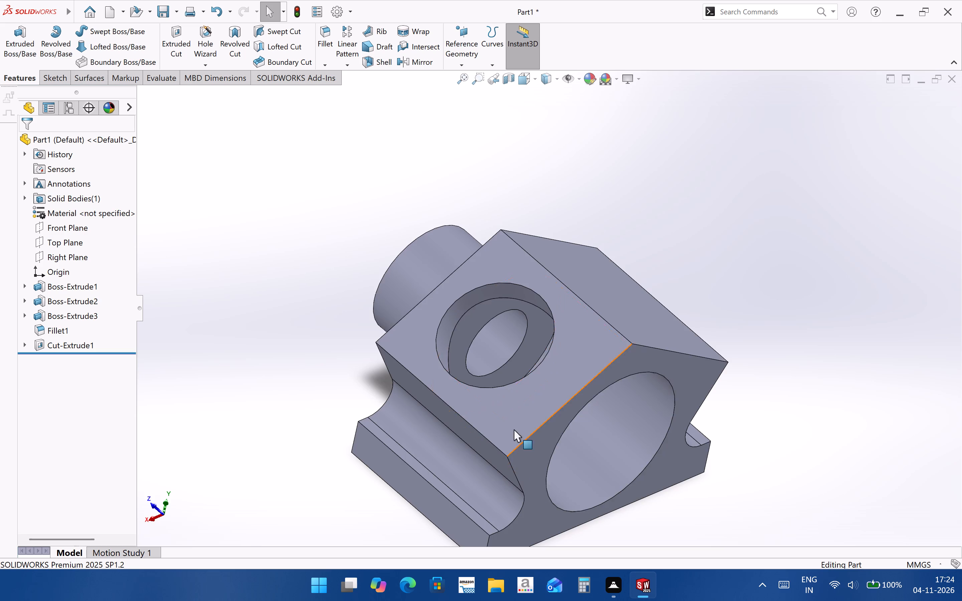
pyautogui.moveTo(515, 429); pyautogui.dragTo(509, 522, button='middle')
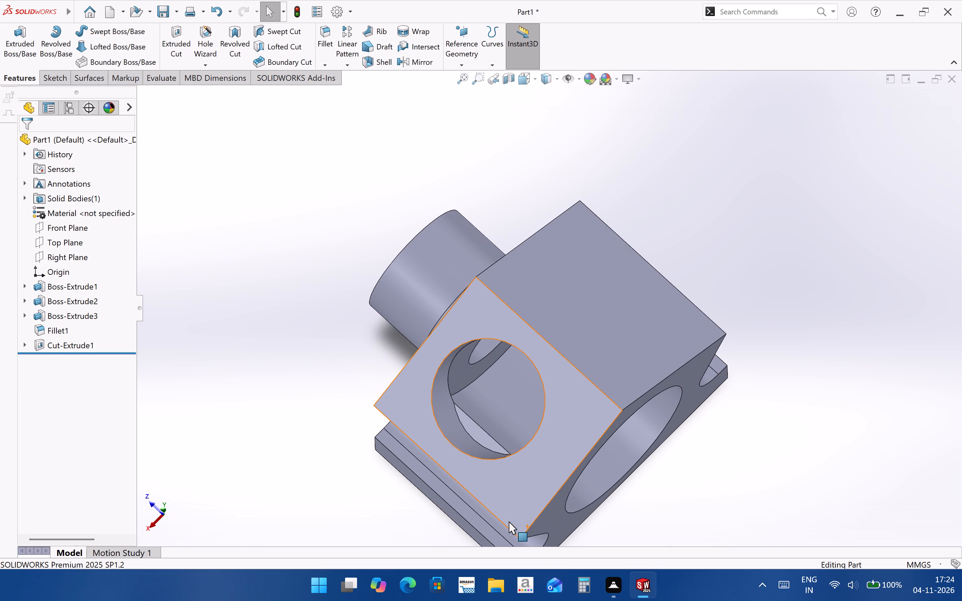
pyautogui.moveTo(509, 518); pyautogui.dragTo(511, 380, button='middle')
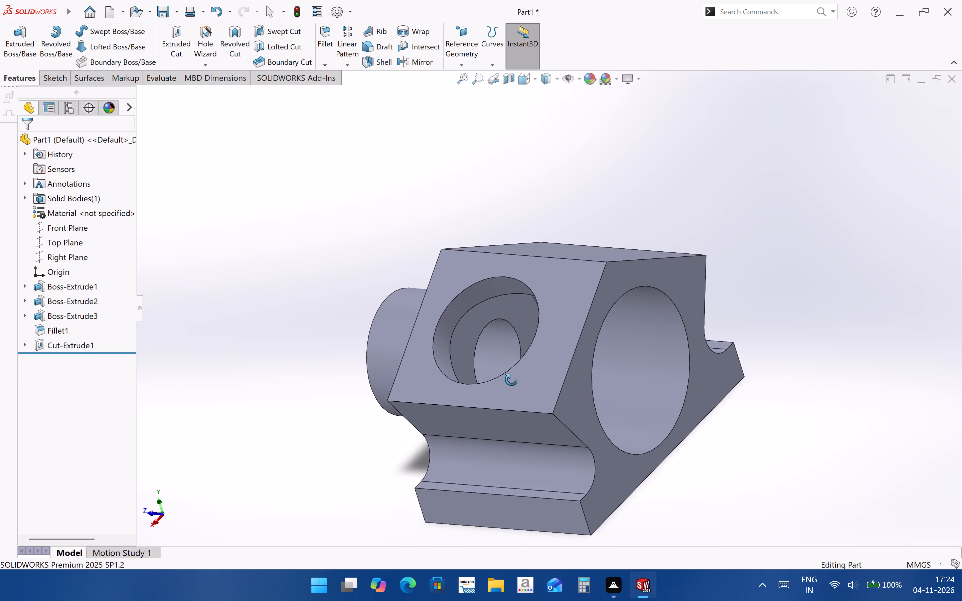
pyautogui.moveTo(511, 380); pyautogui.dragTo(583, 444, button='middle')
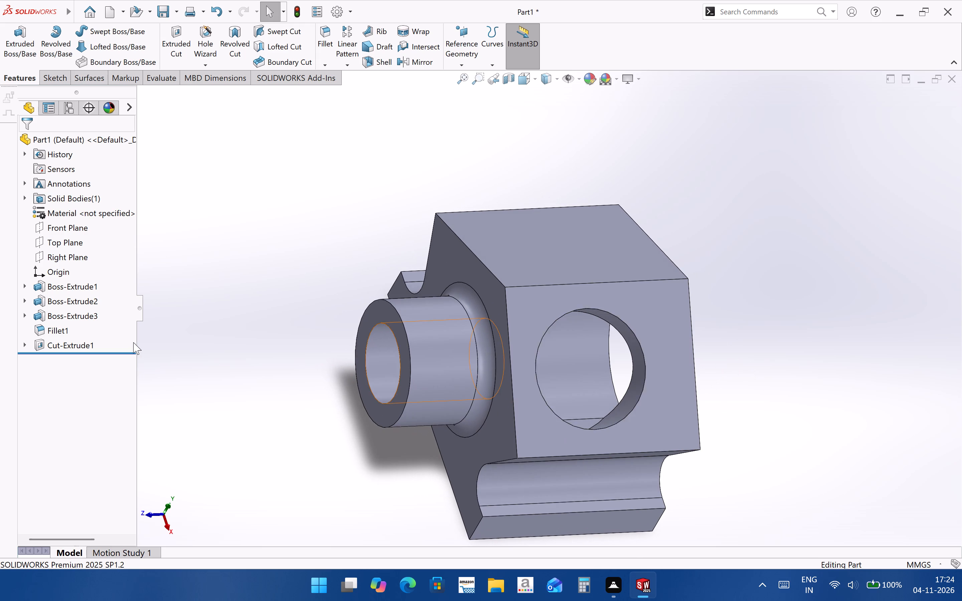
pyautogui.click(75, 350)
pyautogui.click(89, 319)
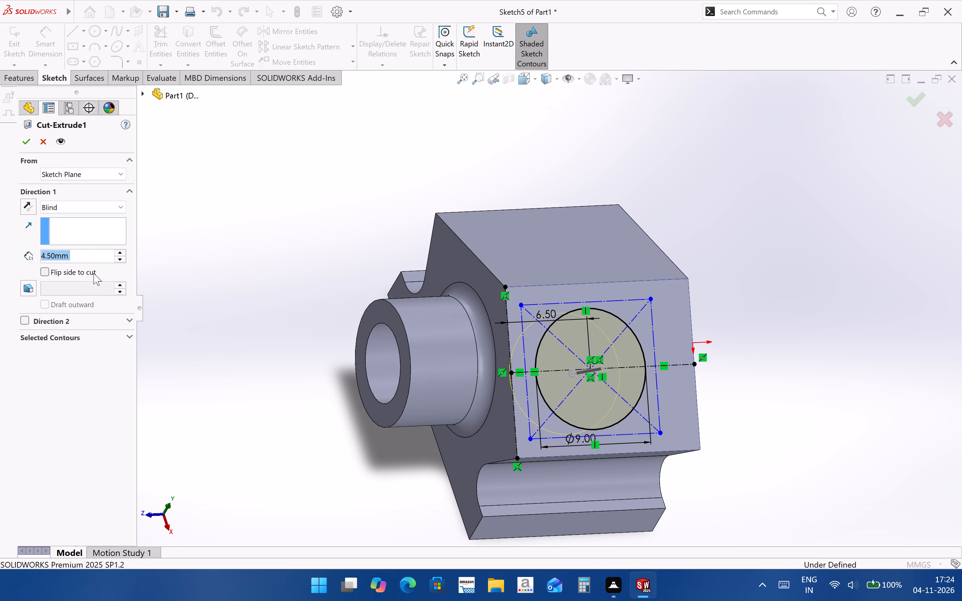
pyautogui.click(87, 208)
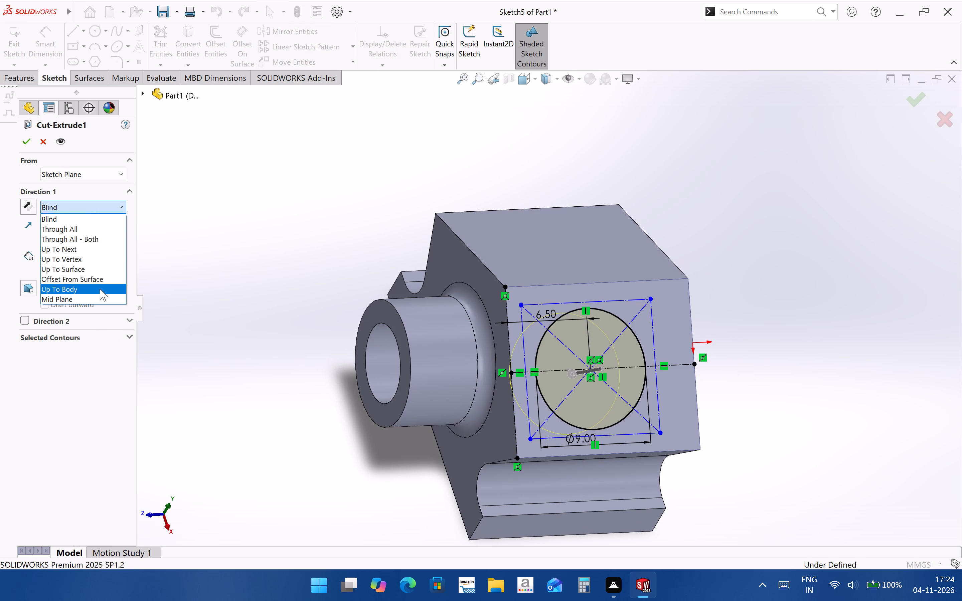
pyautogui.click(96, 251)
pyautogui.click(26, 138)
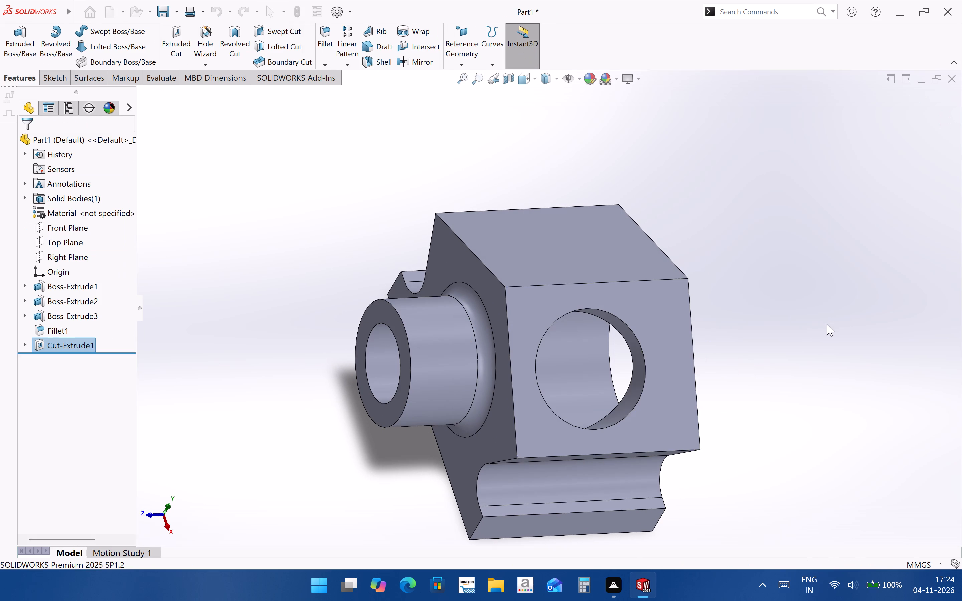
pyautogui.click(808, 349)
# Start a new sketch on the other sloped face, the one without a hole, viewed normal to it.
pyautogui.moveTo(654, 412); pyautogui.dragTo(547, 530, button='middle')
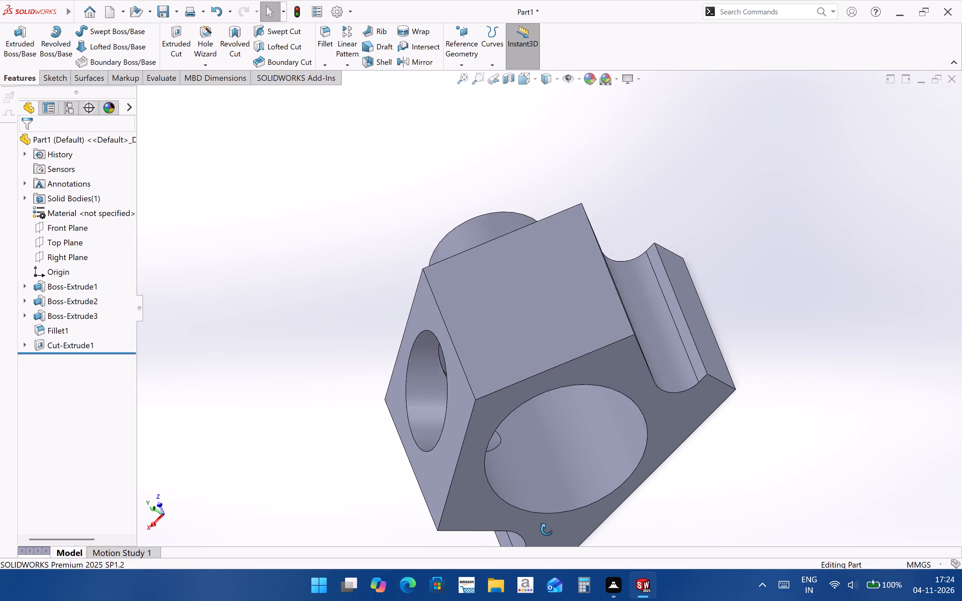
pyautogui.moveTo(547, 530); pyautogui.dragTo(621, 441, button='middle')
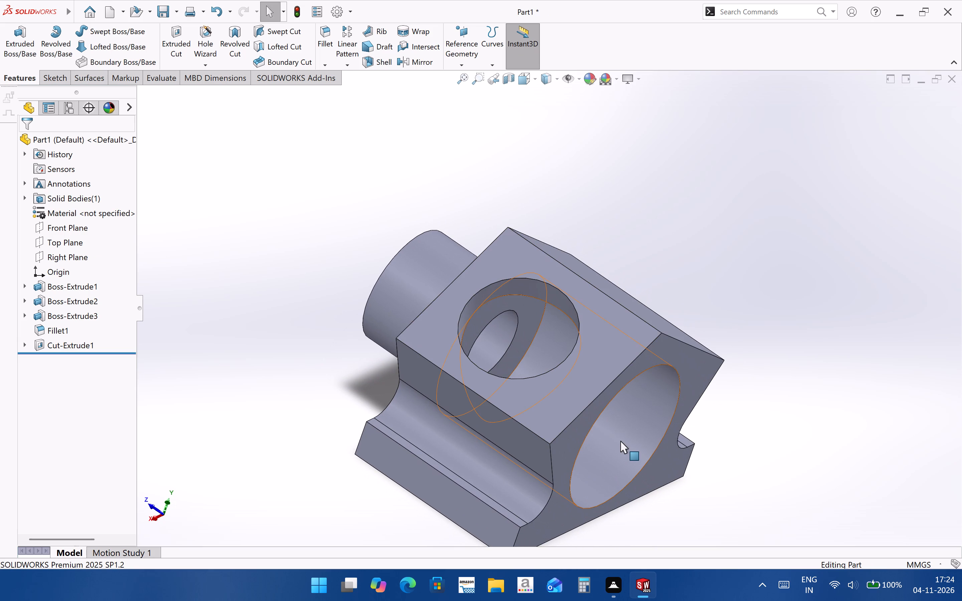
pyautogui.scroll(1, 534, 429)
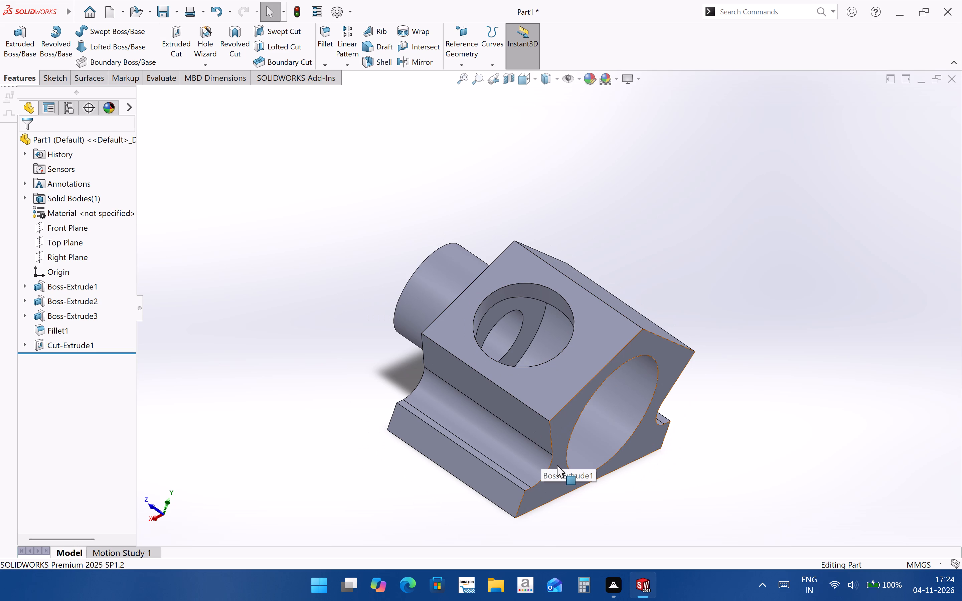
pyautogui.scroll(2, 594, 409)
pyautogui.moveTo(586, 404); pyautogui.dragTo(548, 454, button='middle')
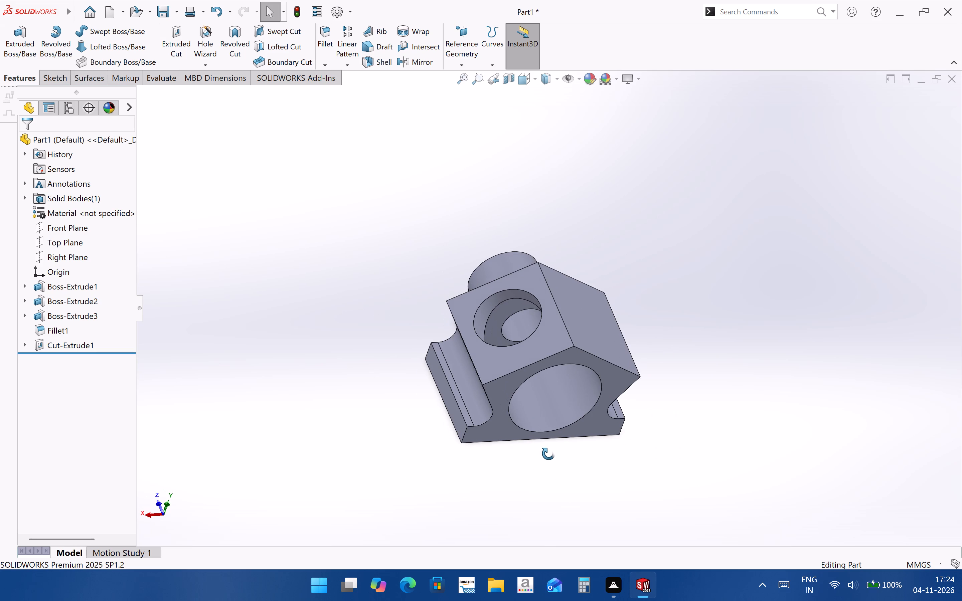
pyautogui.moveTo(548, 454); pyautogui.dragTo(546, 454, button='middle')
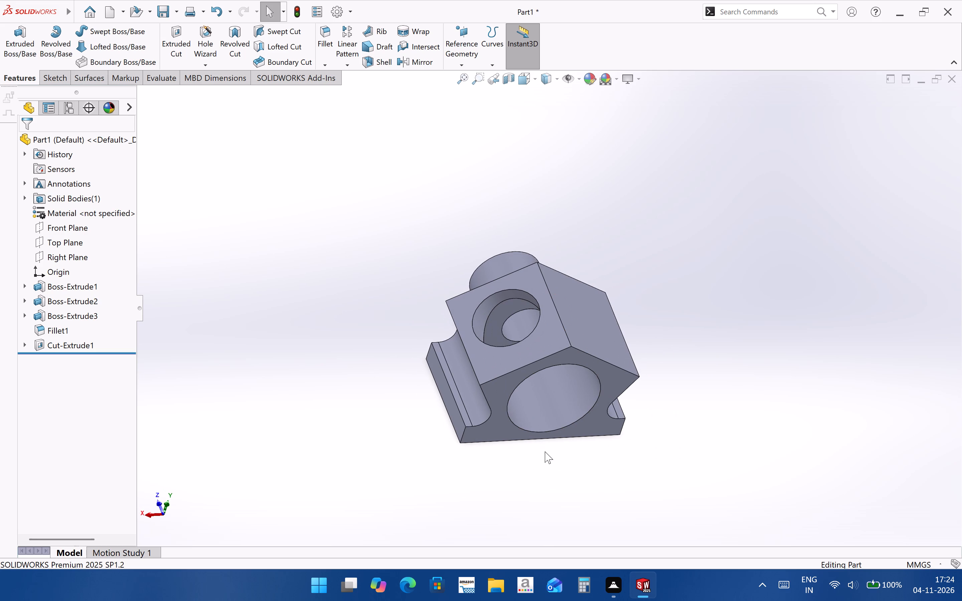
pyautogui.click(602, 329)
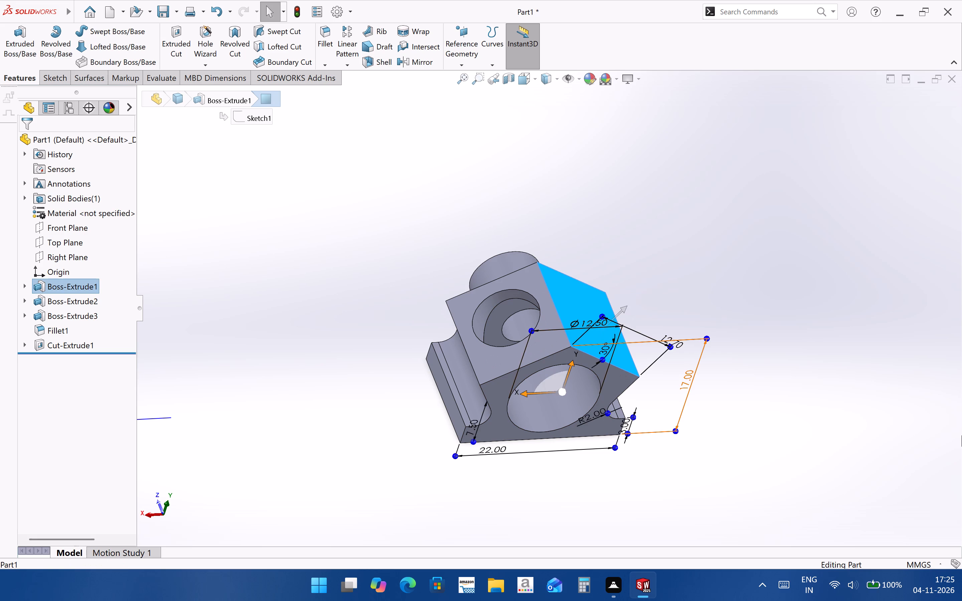
pyautogui.hotkey('ctrl', '8')
pyautogui.click(526, 323)
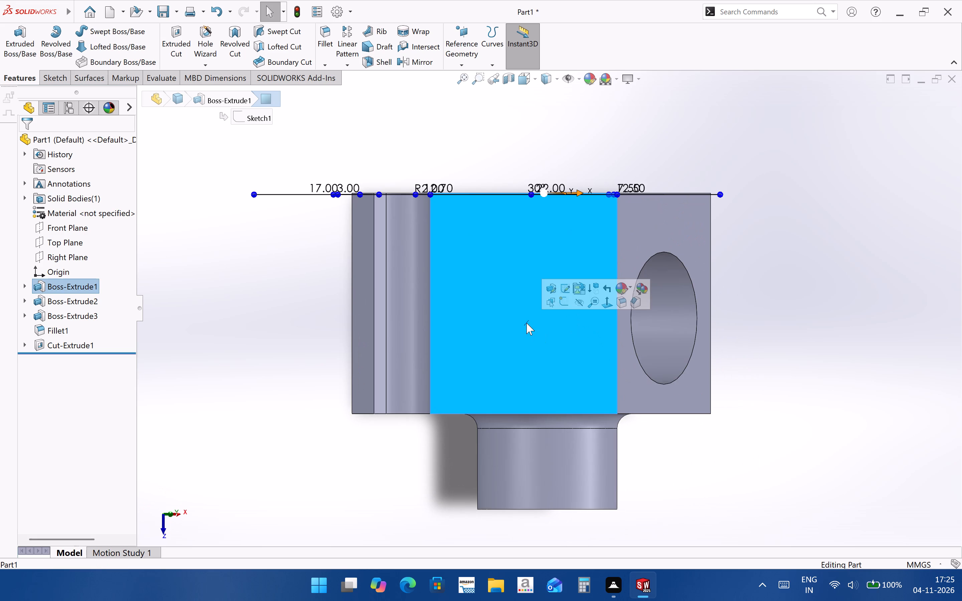
pyautogui.click(565, 307)
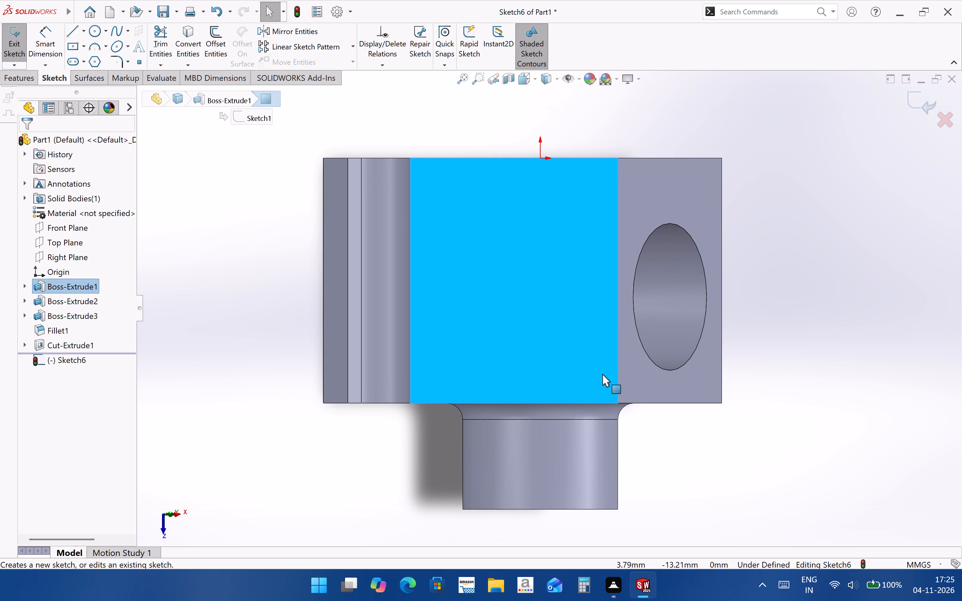
# Exit the new sketch on the sloped face without a hole and discard it.
pyautogui.click(705, 502)
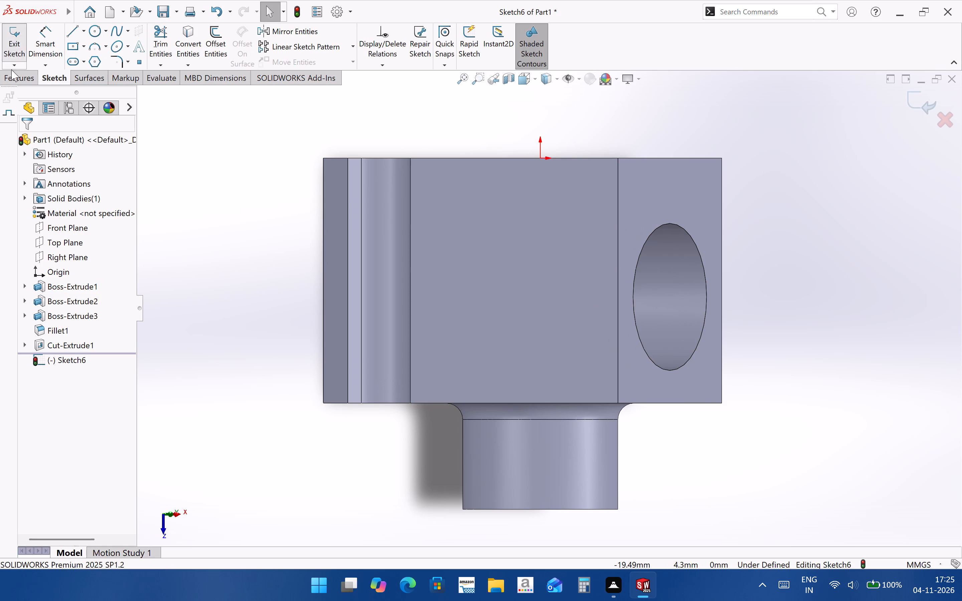
pyautogui.click(938, 128)
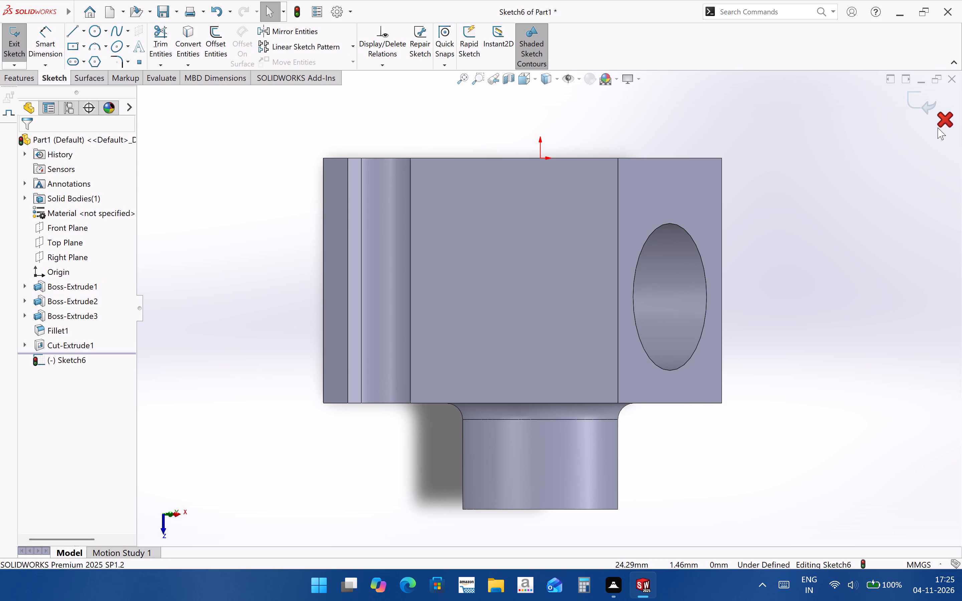
pyautogui.click(529, 289)
pyautogui.click(527, 298)
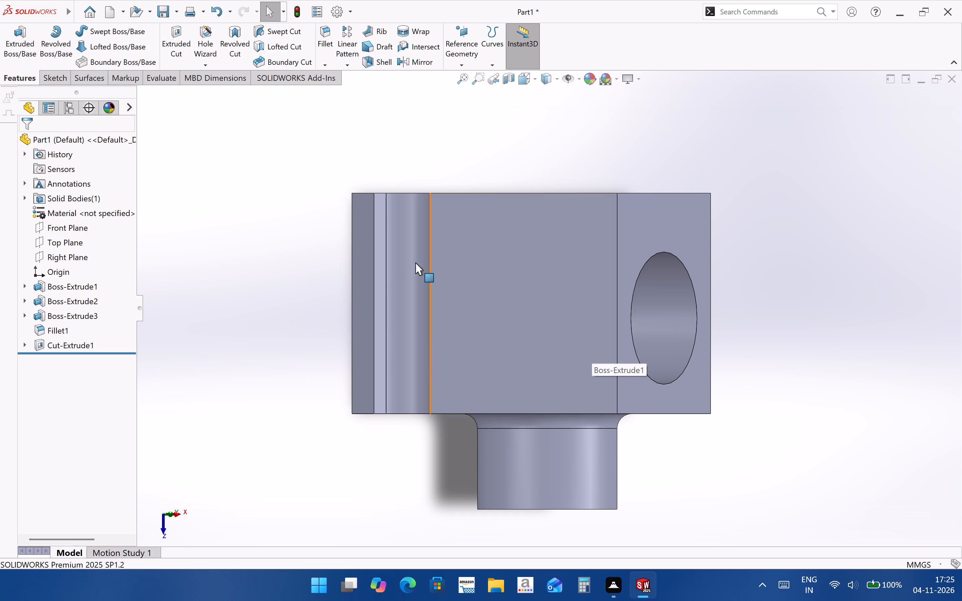
# Show the sketch belonging to the circular cut on the sloped face.
pyautogui.scroll(2, 495, 342)
pyautogui.moveTo(502, 335); pyautogui.dragTo(323, 365, button='middle')
pyautogui.click(91, 344)
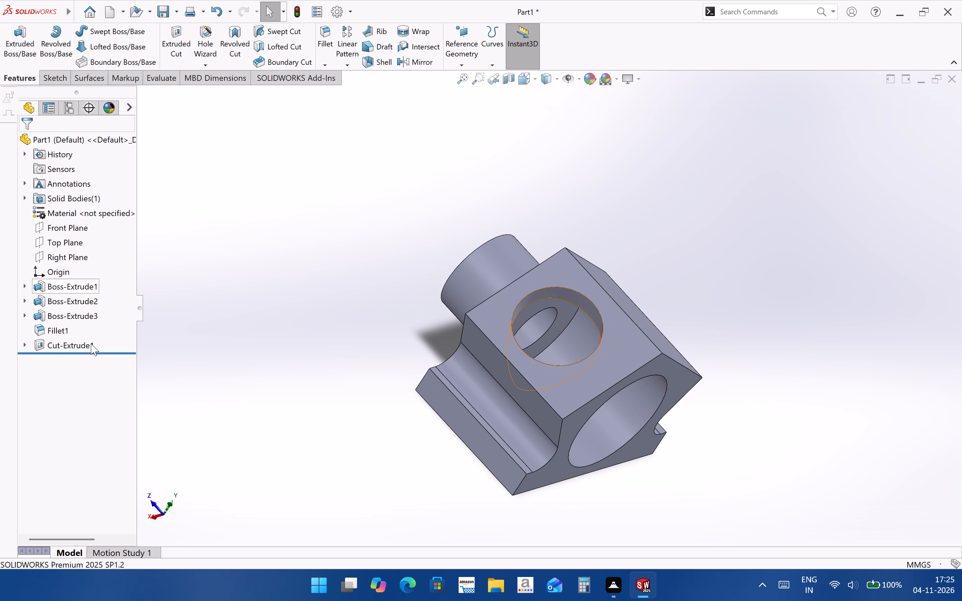
pyautogui.click(27, 343)
pyautogui.click(63, 360)
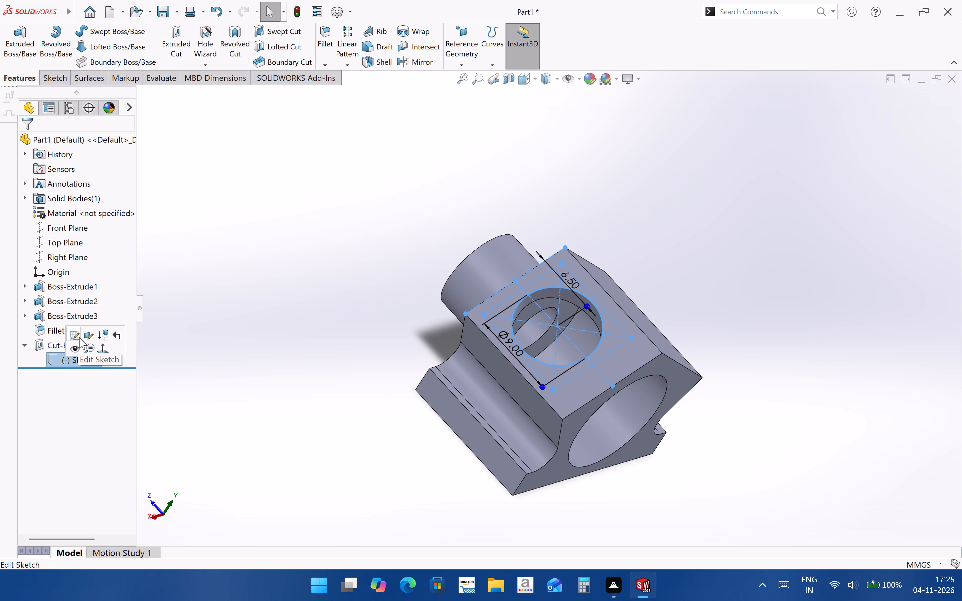
pyautogui.click(78, 345)
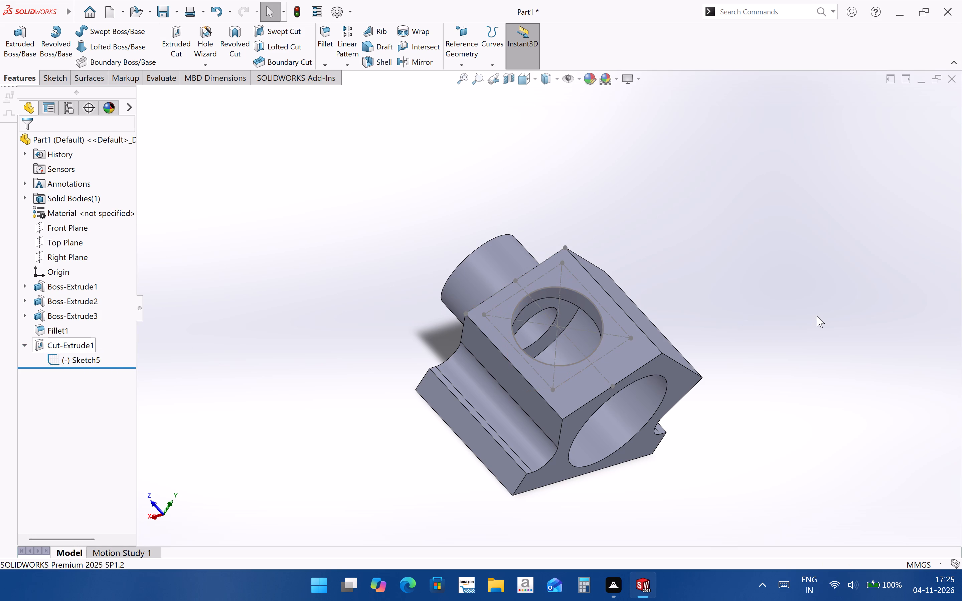
# Start a Hole Wizard straight tapped hole on the sloped face with the 9 mm hole, with a blind depth of 2 mm.
pyautogui.click(631, 357)
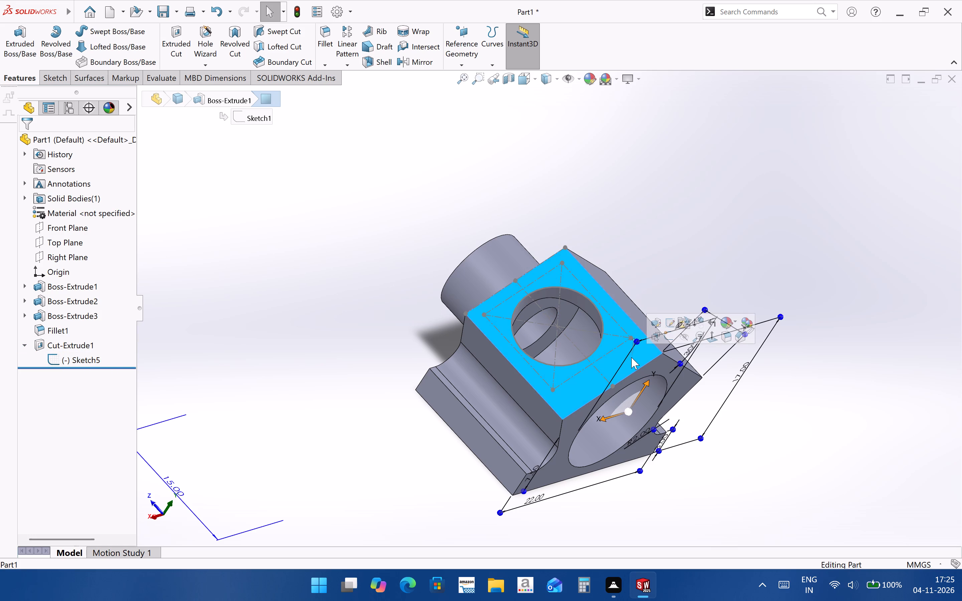
pyautogui.hotkey('ctrl', '8')
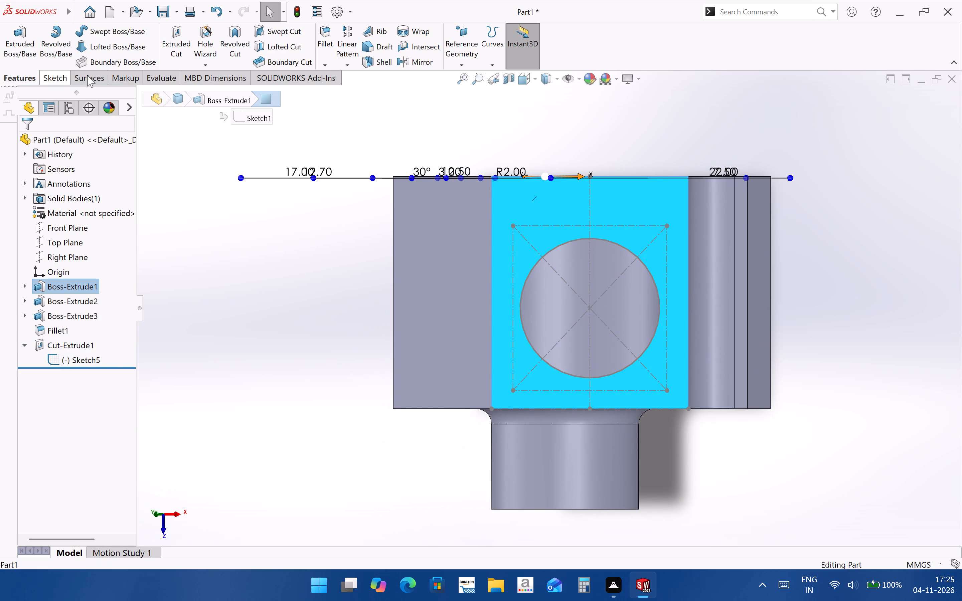
pyautogui.click(214, 45)
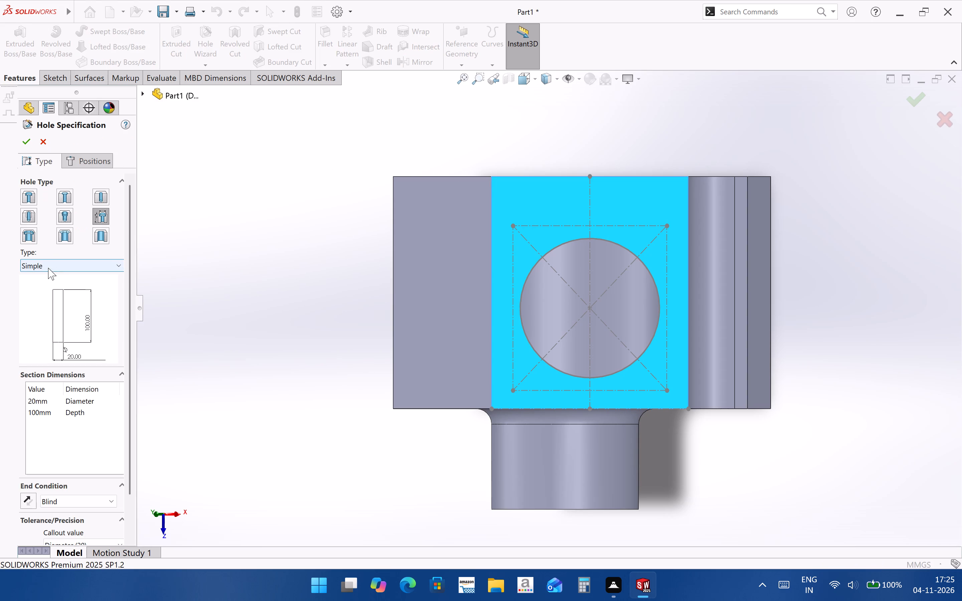
pyautogui.click(29, 224)
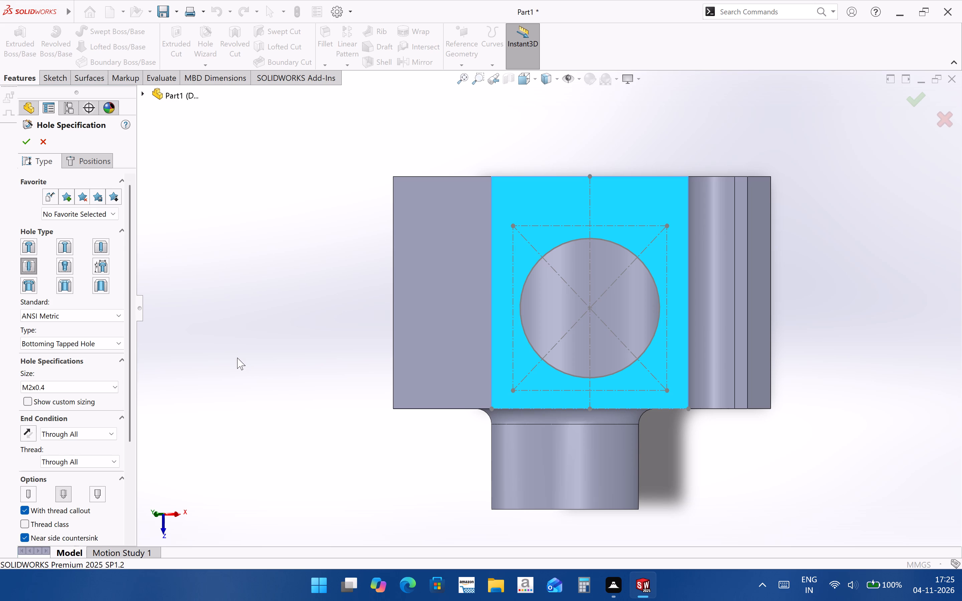
pyautogui.scroll(1, 237, 358)
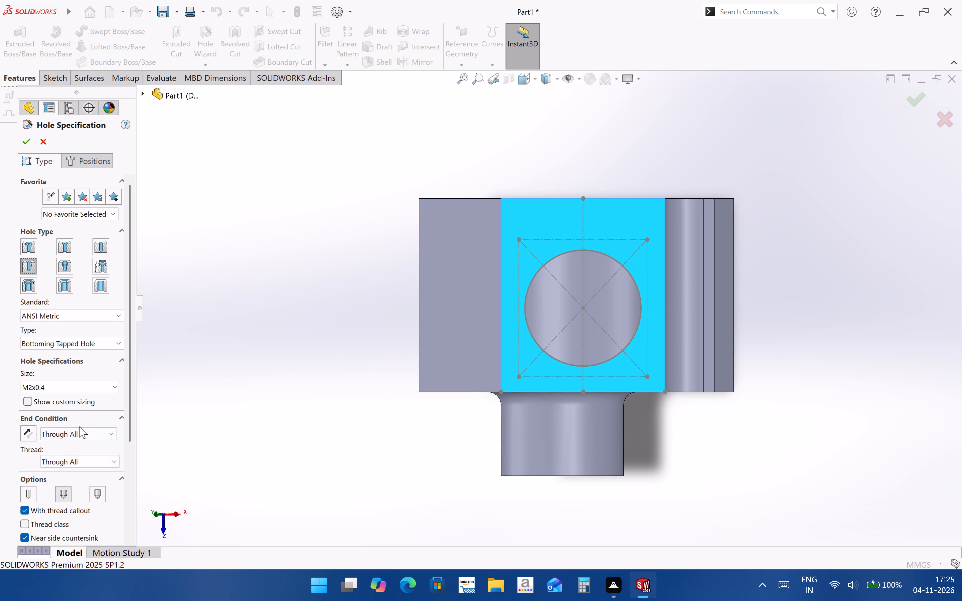
pyautogui.click(80, 435)
pyautogui.click(79, 448)
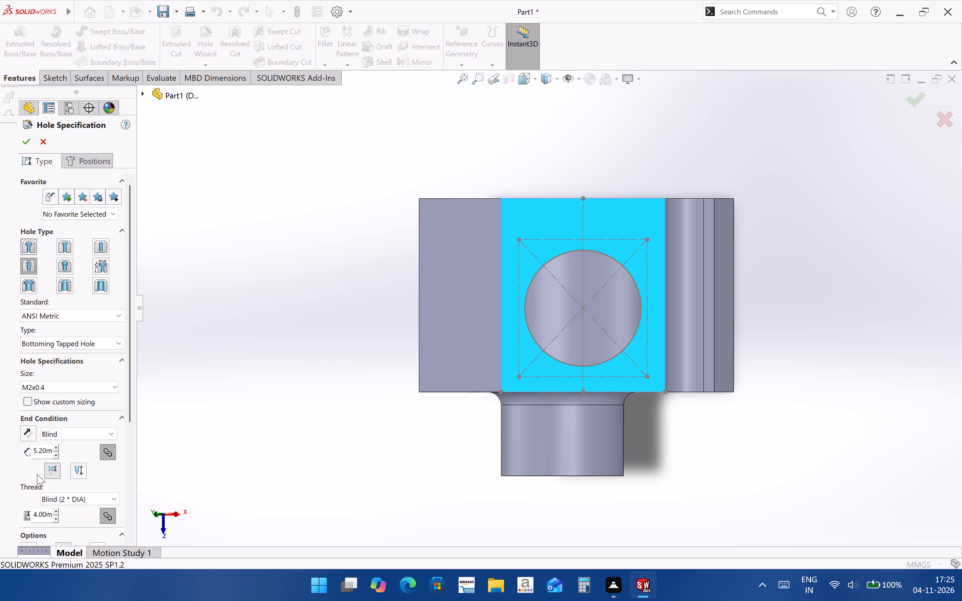
pyautogui.moveTo(50, 451); pyautogui.dragTo(0, 448)
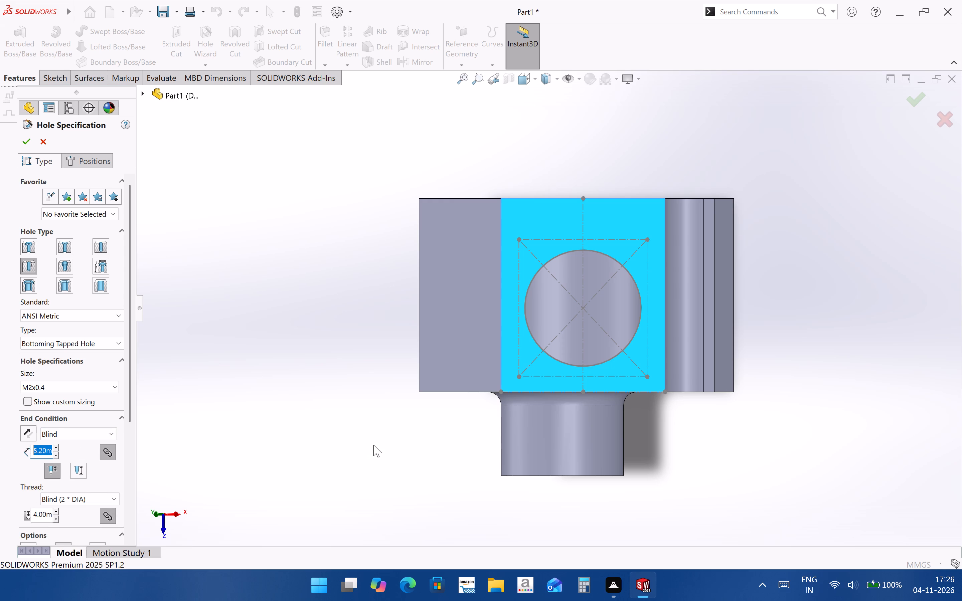
pyautogui.press('BackSpace')
pyautogui.press('2')
pyautogui.press('Return')
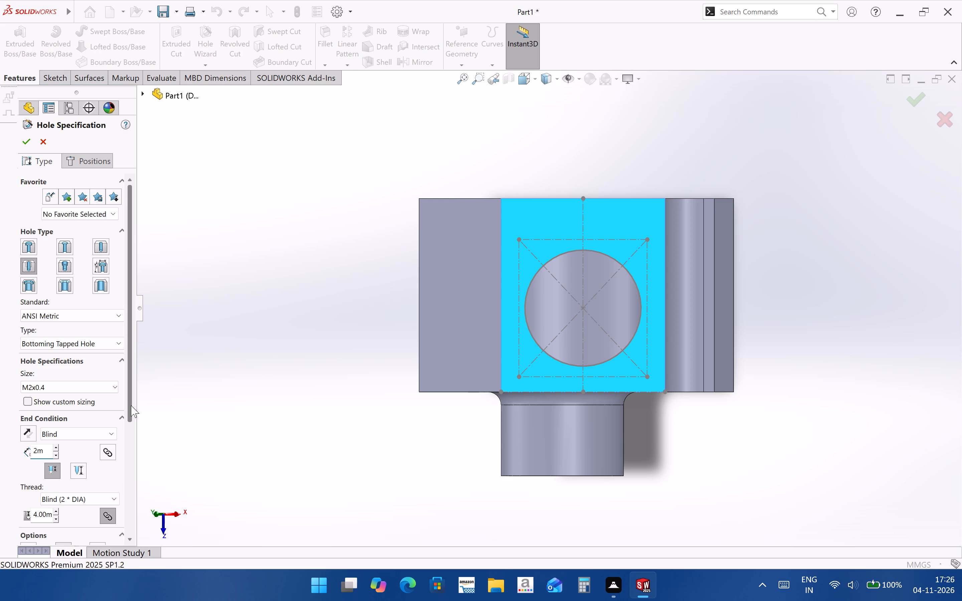
# Set the tapped hole's blind thread depth to 2 mm.
pyautogui.moveTo(131, 405); pyautogui.dragTo(127, 497)
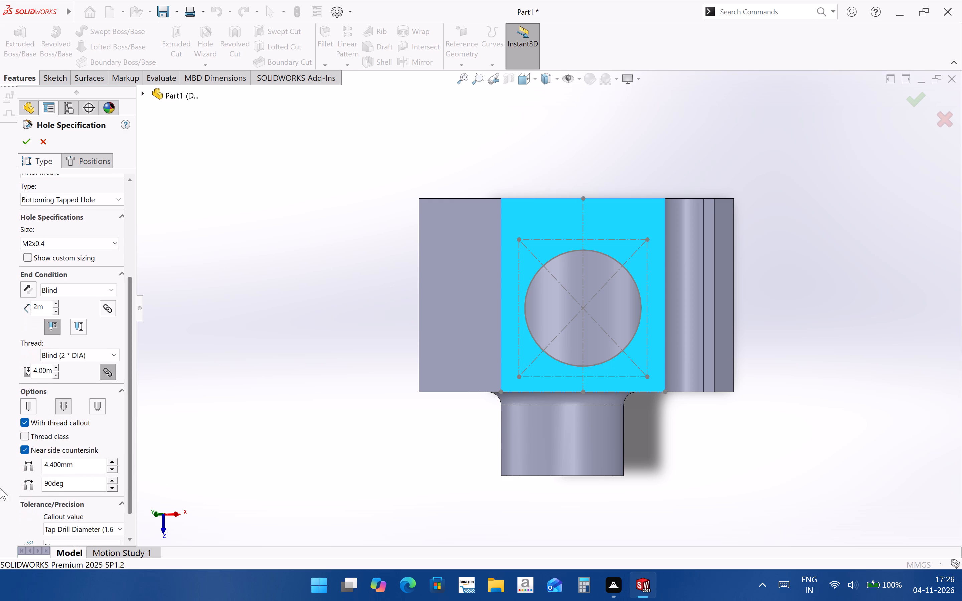
pyautogui.moveTo(51, 372); pyautogui.dragTo(0, 368)
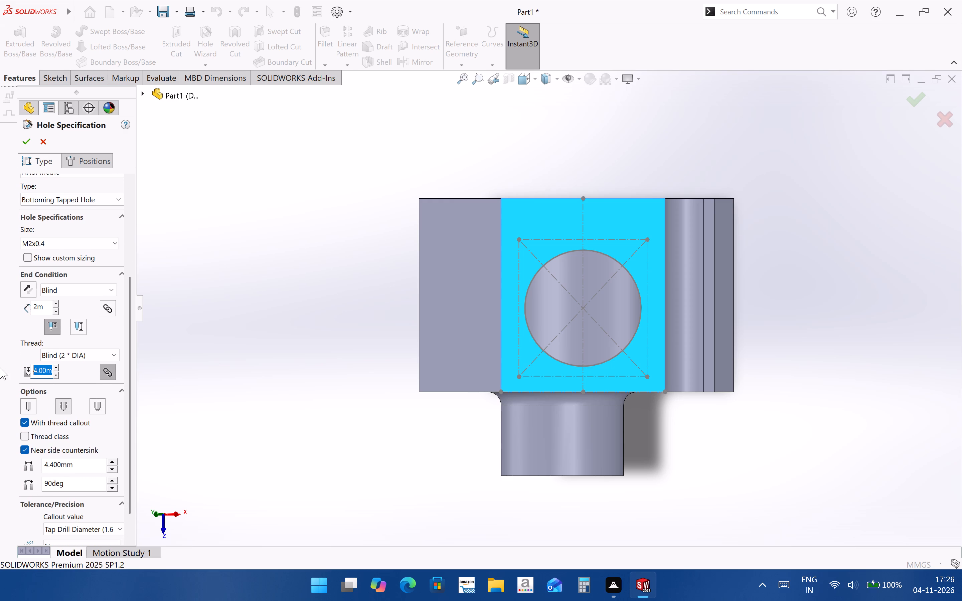
pyautogui.press('2')
pyautogui.press('Return')
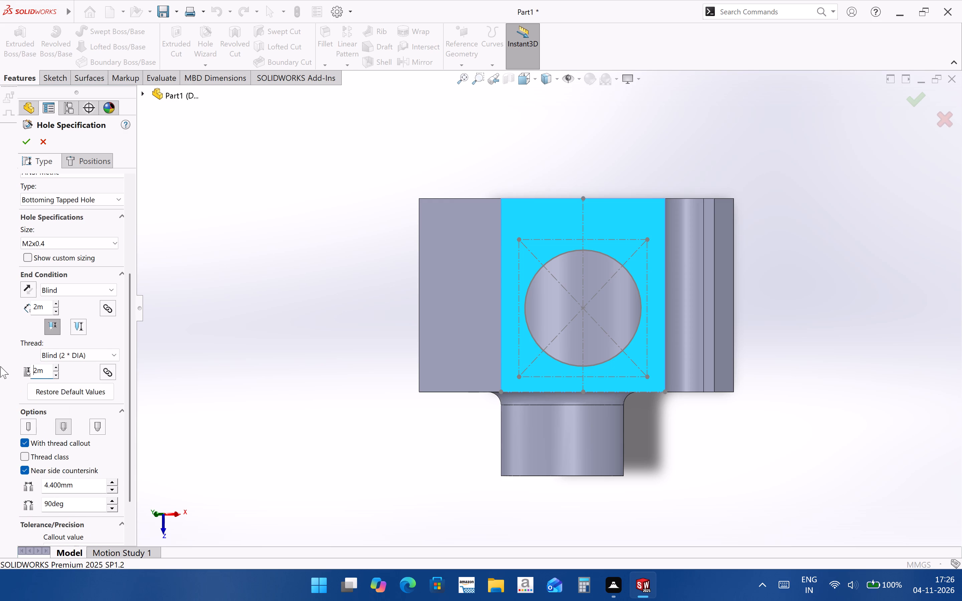
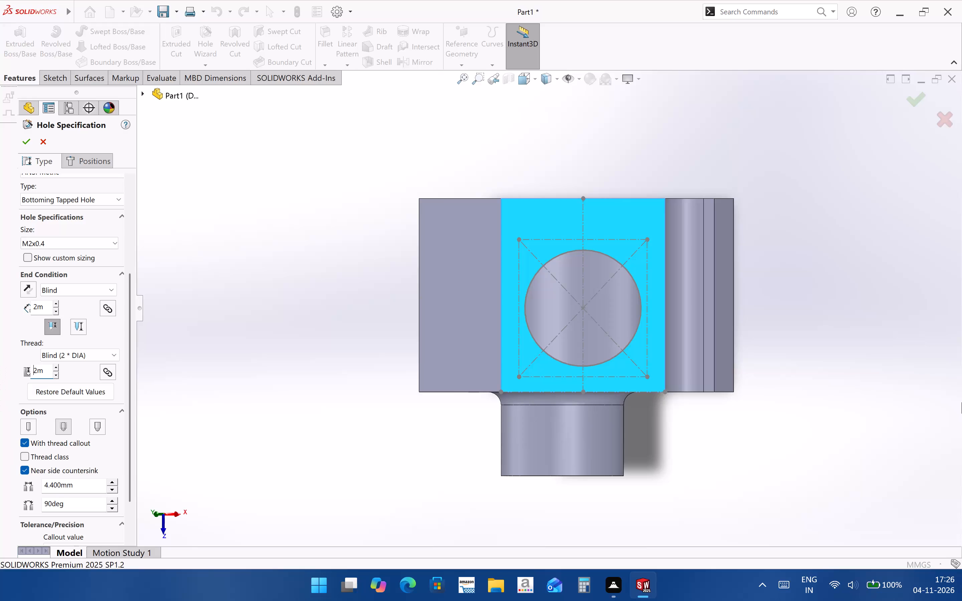
# Turn off the near side countersink for the M2x0.4 bottoming tapped hole, keeping the thread callout on.
pyautogui.click(68, 469)
pyautogui.click(64, 447)
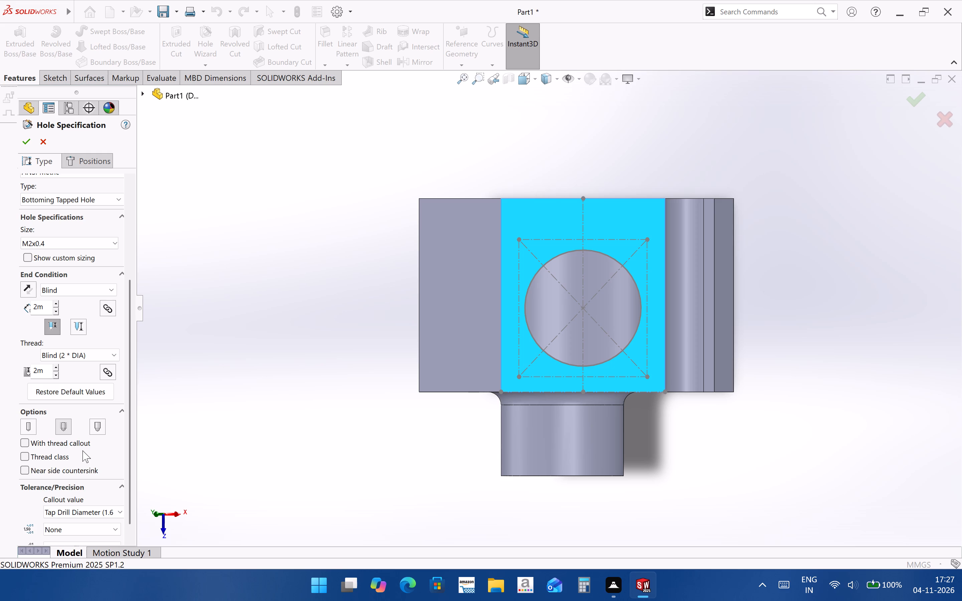
pyautogui.click(26, 445)
# Place M2x0.4 tapped holes on the four corners of the construction rectangle around the 9 mm hole and finish the feature.
pyautogui.click(88, 159)
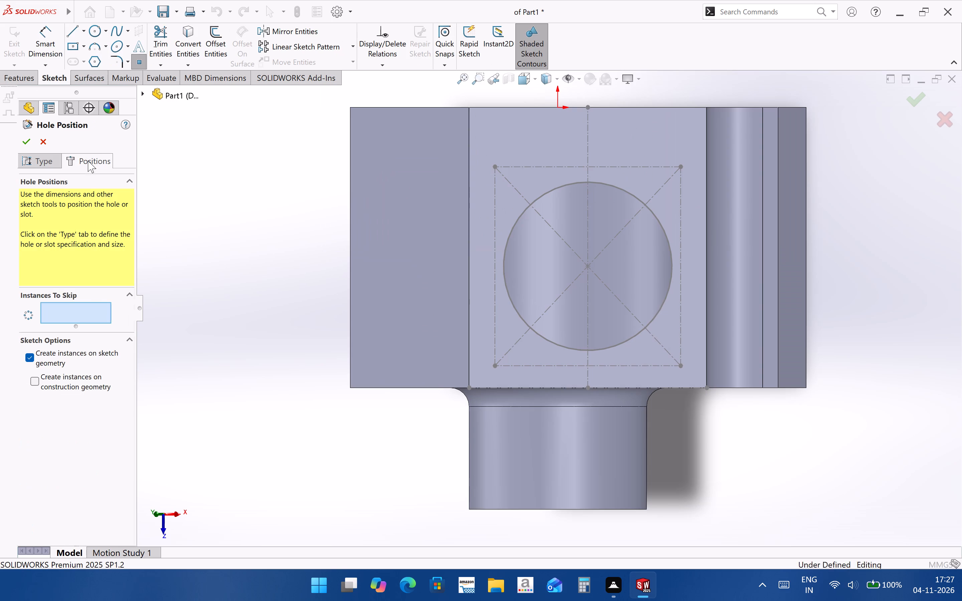
pyautogui.click(495, 367)
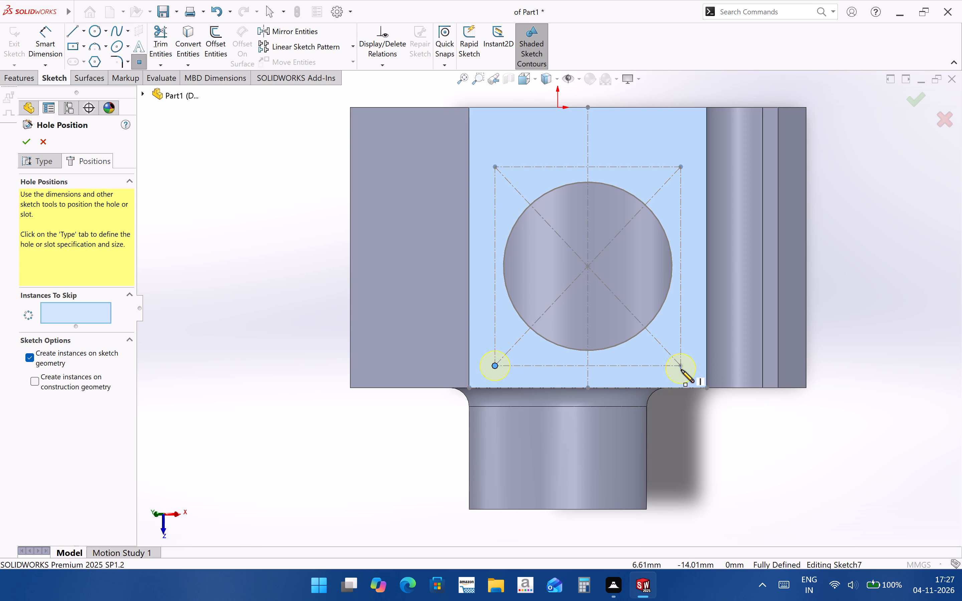
pyautogui.click(680, 366)
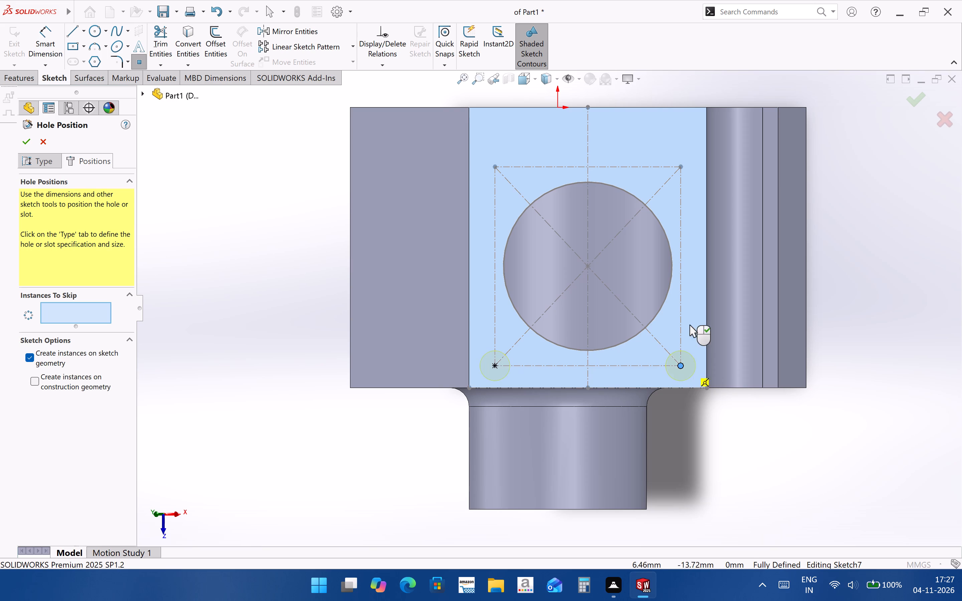
pyautogui.click(680, 167)
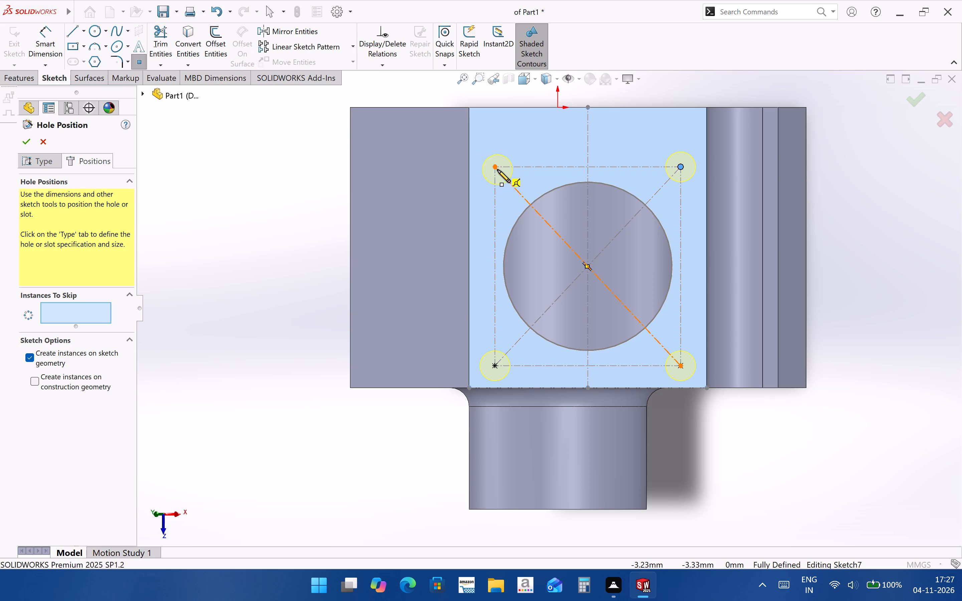
pyautogui.scroll(-5, 495, 167)
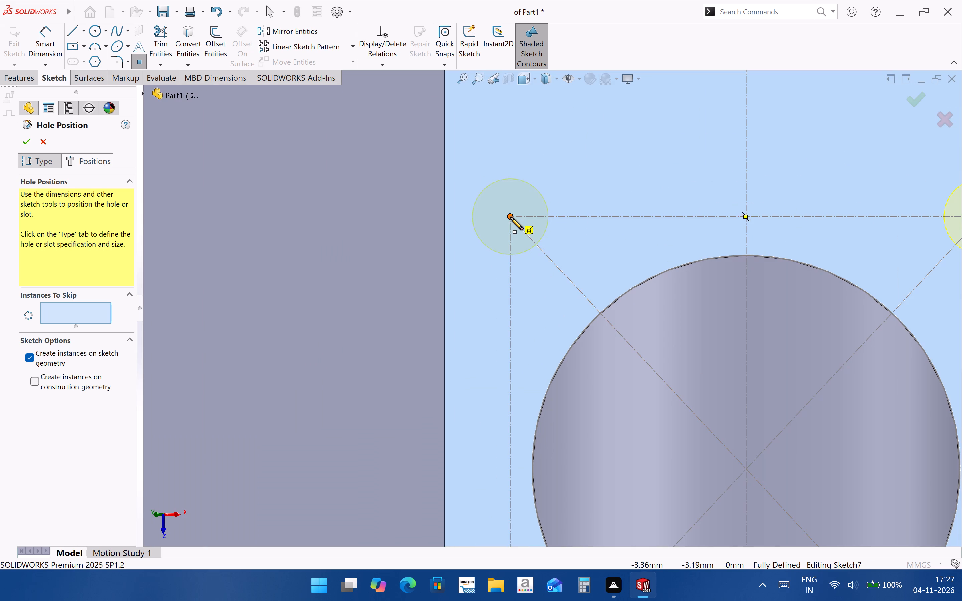
pyautogui.click(510, 217)
pyautogui.scroll(7, 378, 276)
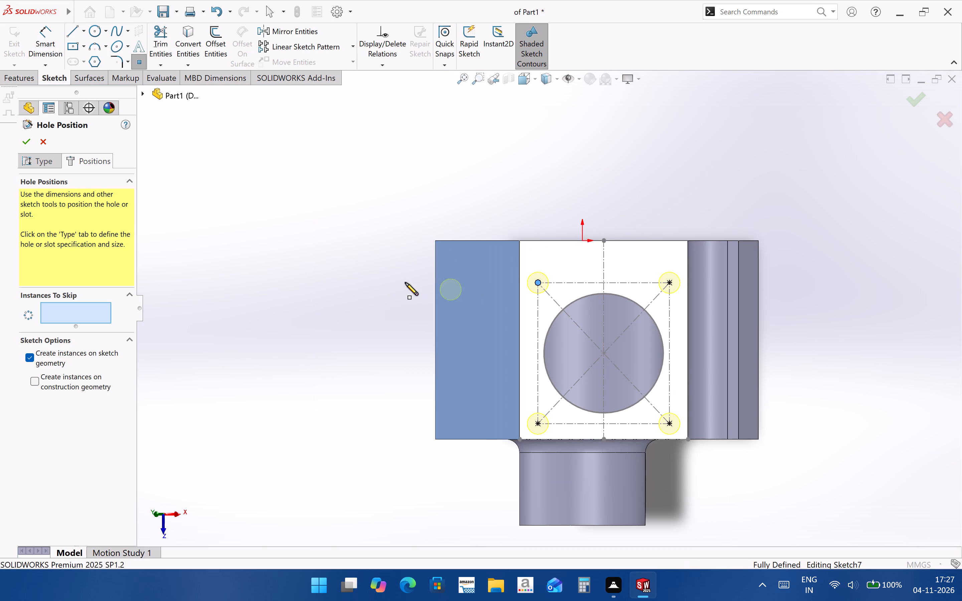
pyautogui.click(903, 107)
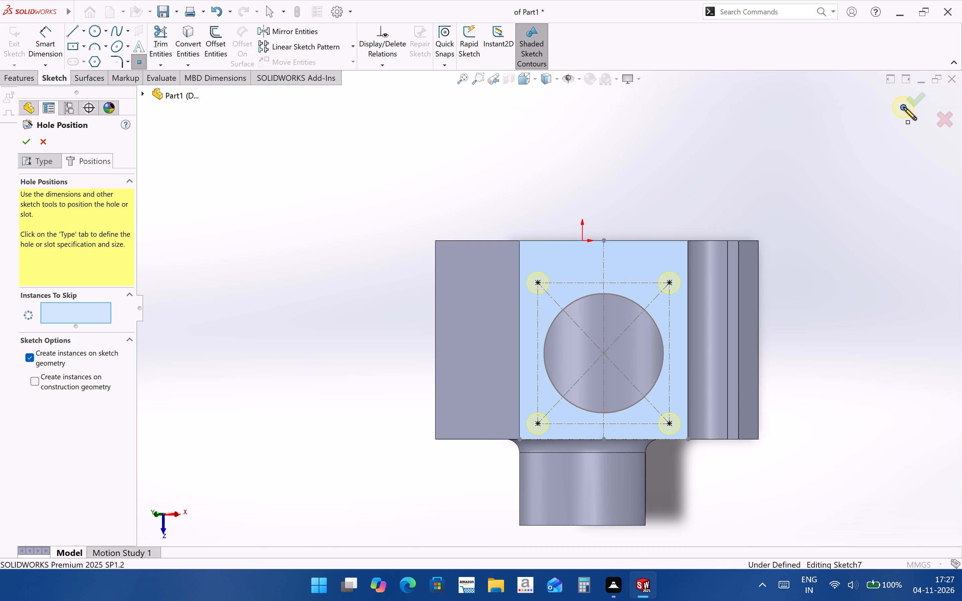
pyautogui.scroll(-3, 868, 105)
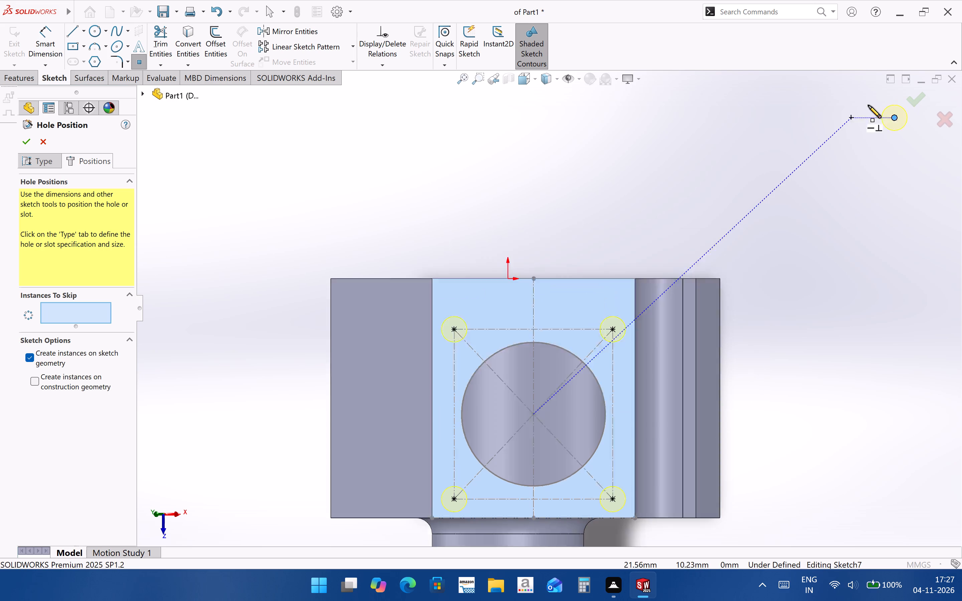
pyautogui.press('Escape')
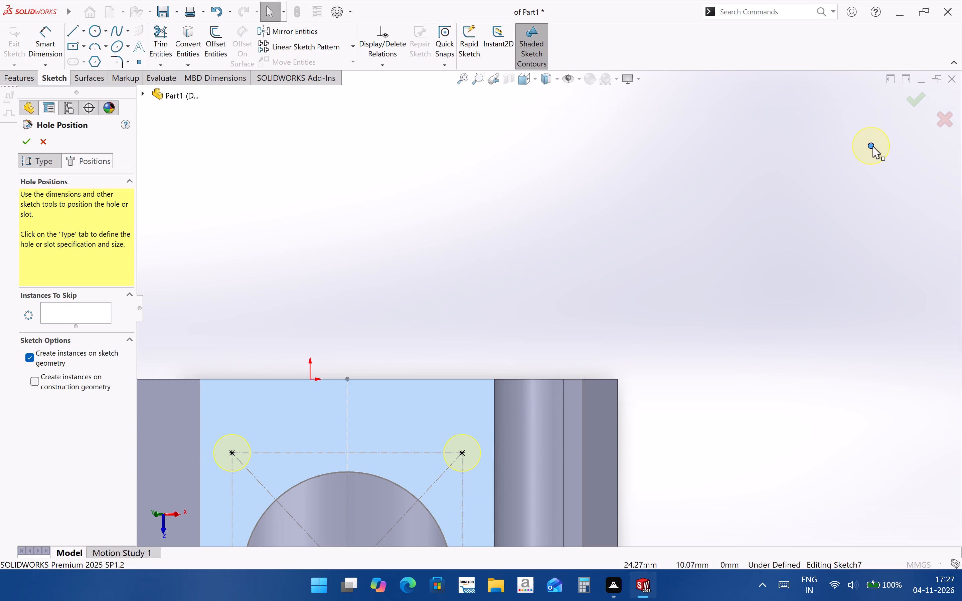
pyautogui.click(872, 146)
pyautogui.press('Delete')
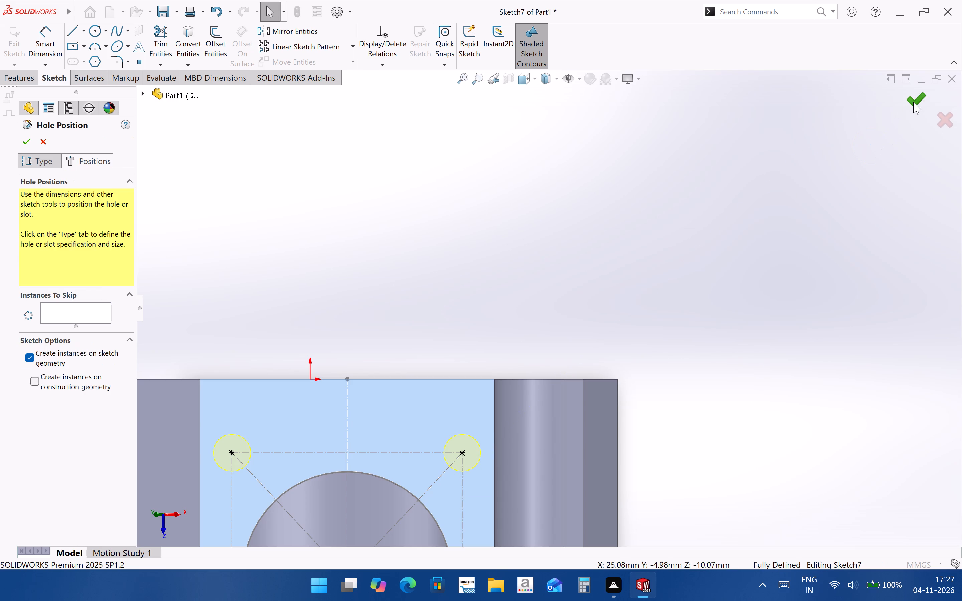
pyautogui.click(913, 102)
# Examine the four tapped holes on the sloped face from several angles and up close.
pyautogui.scroll(4, 572, 324)
pyautogui.moveTo(565, 403); pyautogui.dragTo(556, 330, button='middle')
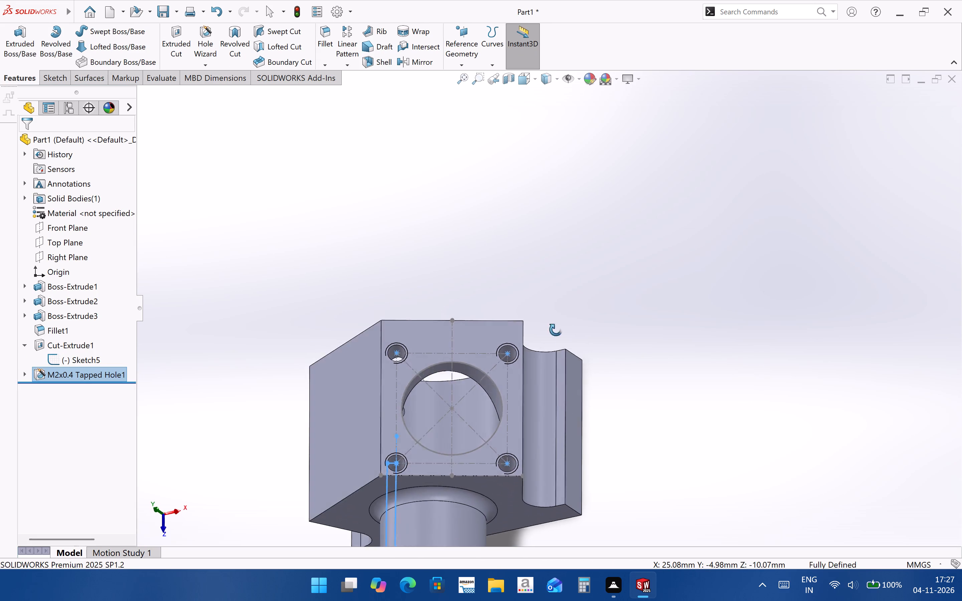
pyautogui.moveTo(556, 330); pyautogui.dragTo(508, 428, button='middle')
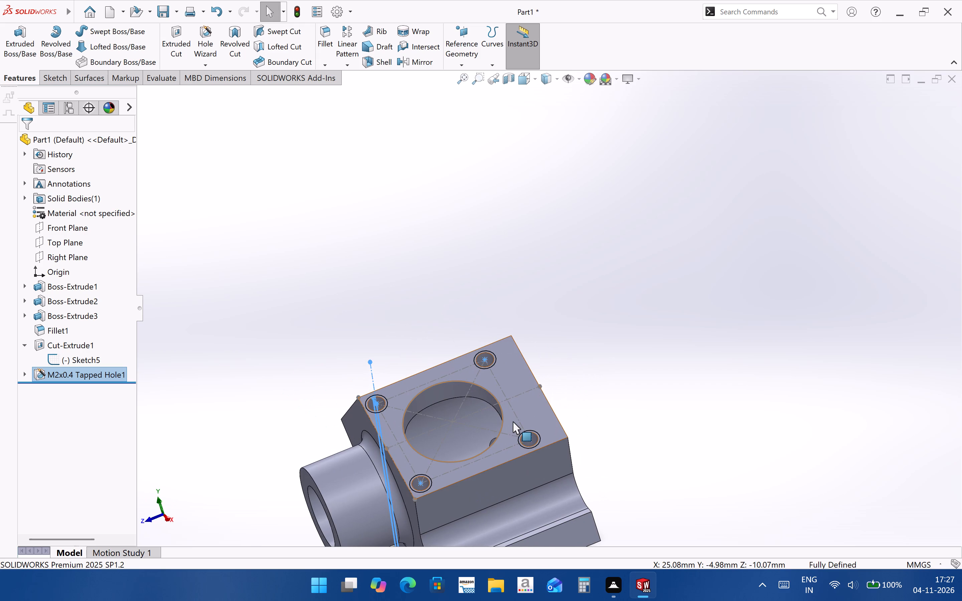
pyautogui.scroll(-3, 517, 444)
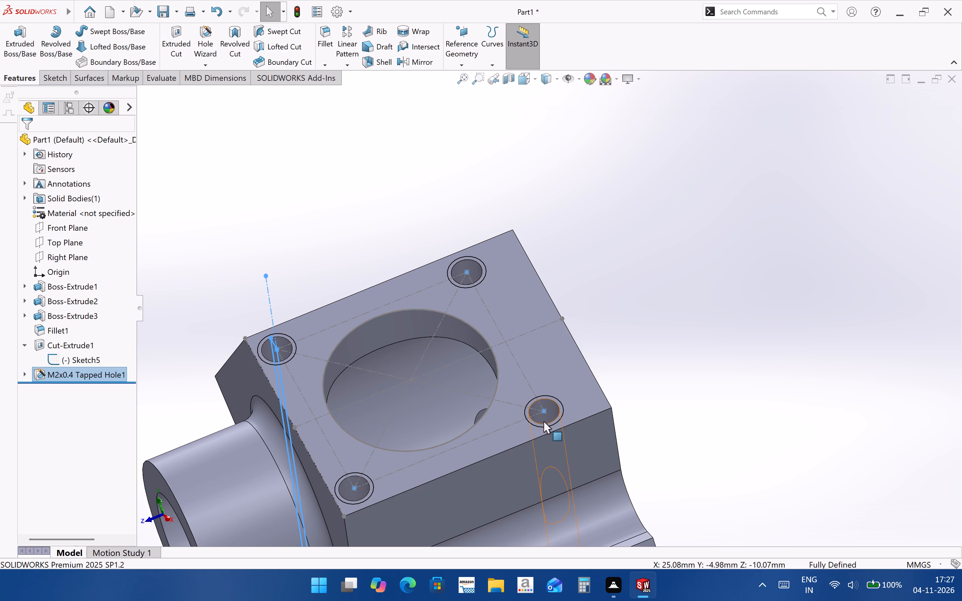
pyautogui.moveTo(539, 424); pyautogui.dragTo(597, 490, button='middle')
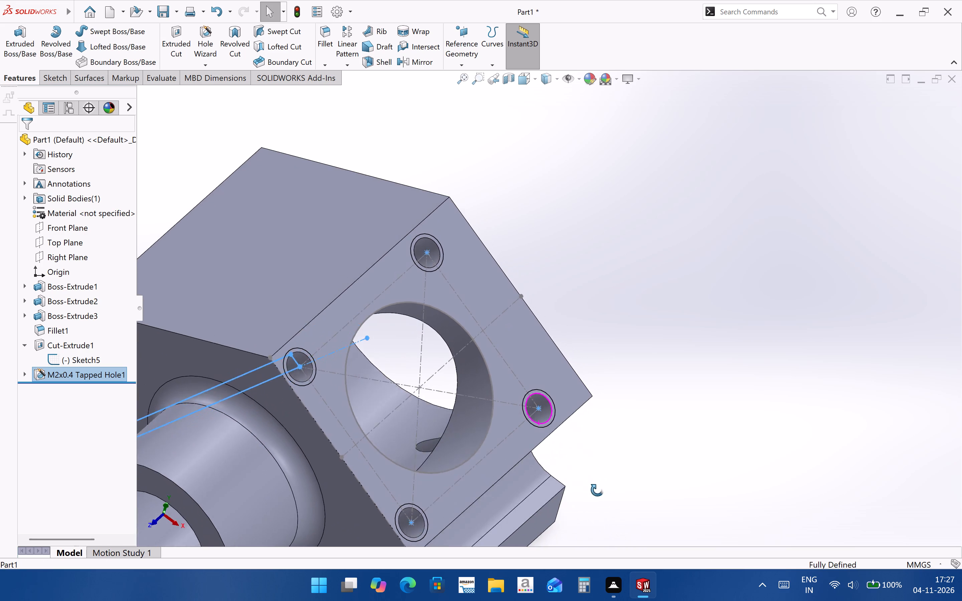
pyautogui.moveTo(597, 490); pyautogui.dragTo(573, 439, button='middle')
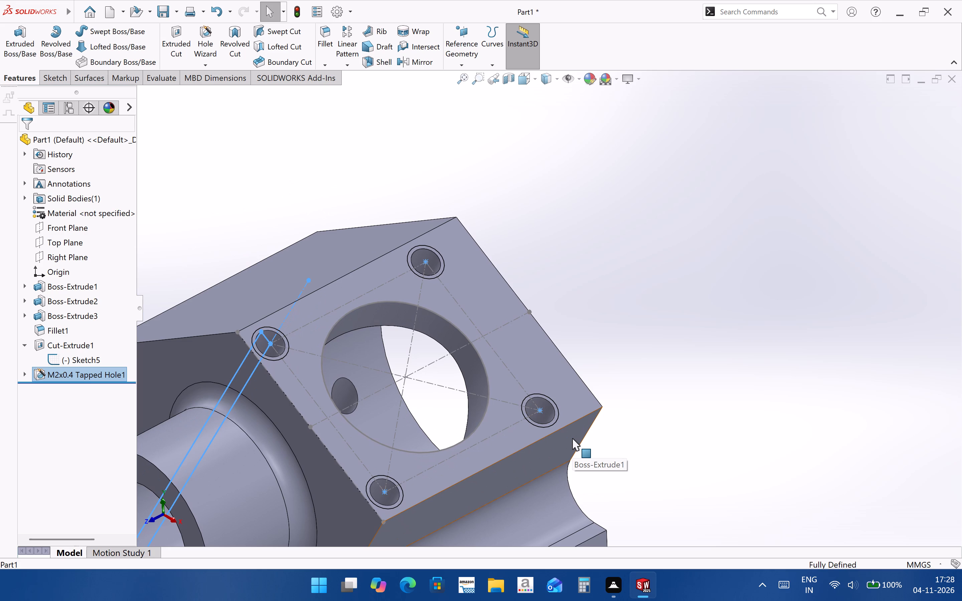
pyautogui.scroll(2, 517, 399)
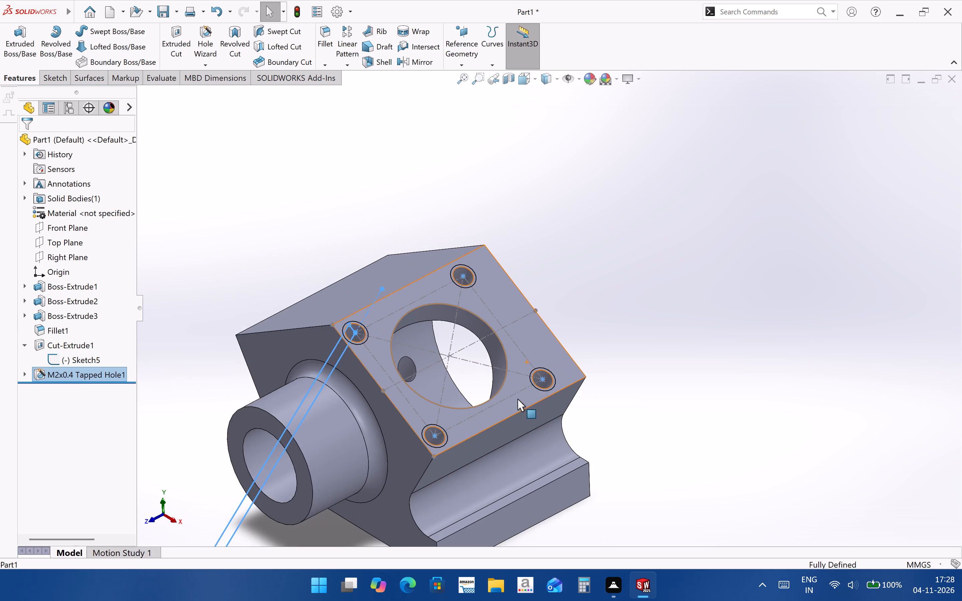
pyautogui.scroll(-8, 545, 379)
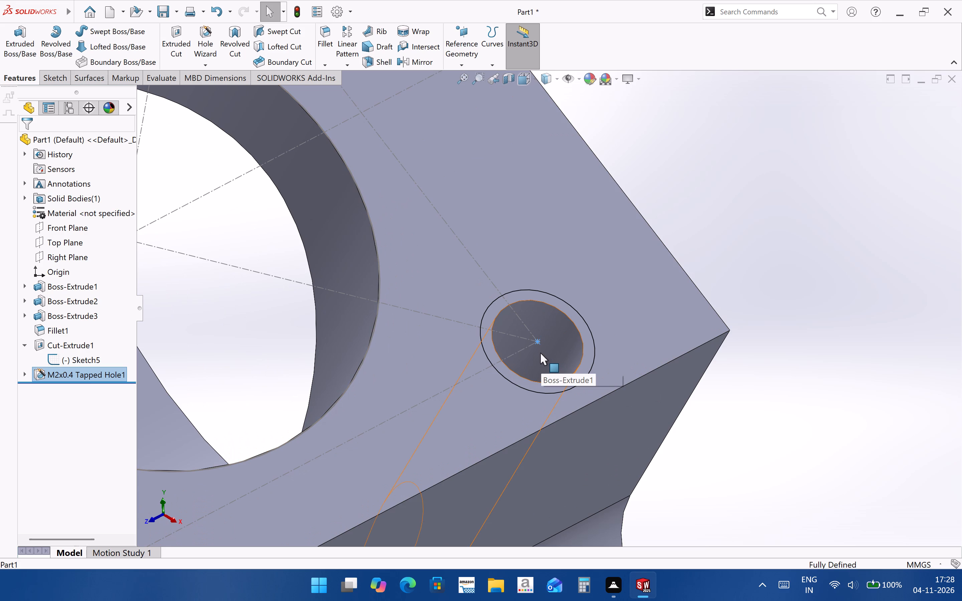
# Enable shaded cosmetic threads in the document's detailing properties.
pyautogui.click(334, 16)
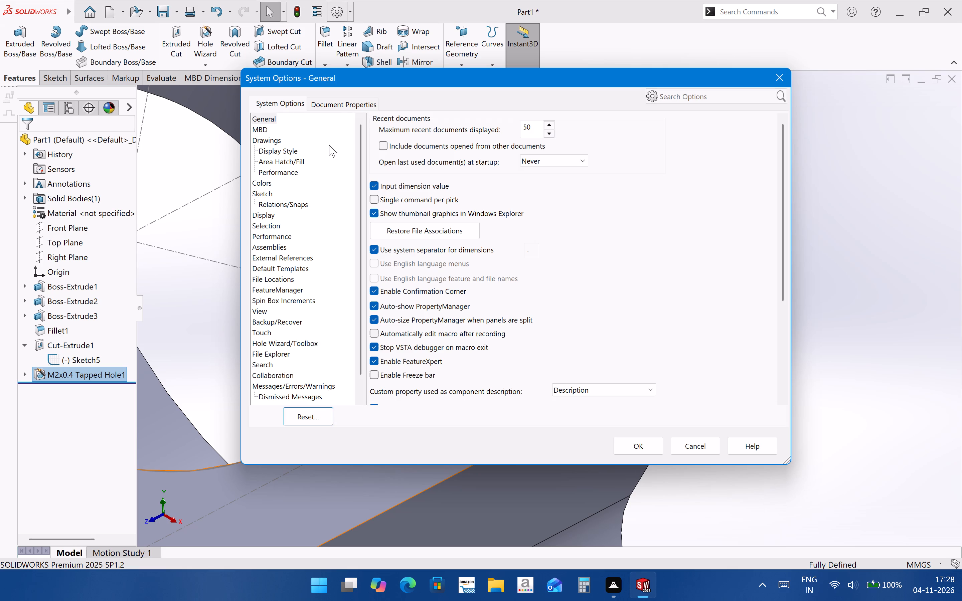
pyautogui.doubleClick(336, 112)
pyautogui.click(337, 107)
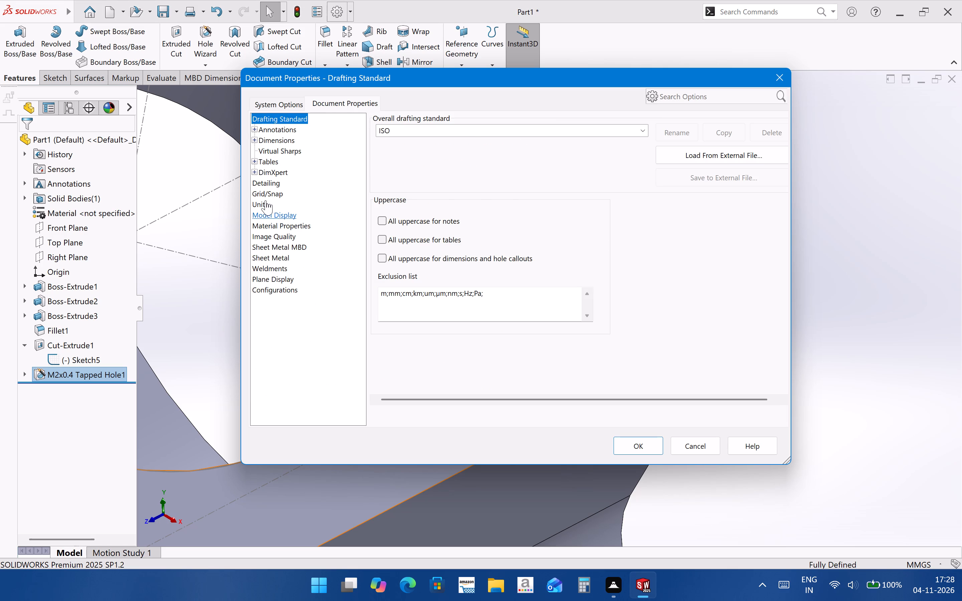
pyautogui.click(268, 182)
pyautogui.click(531, 133)
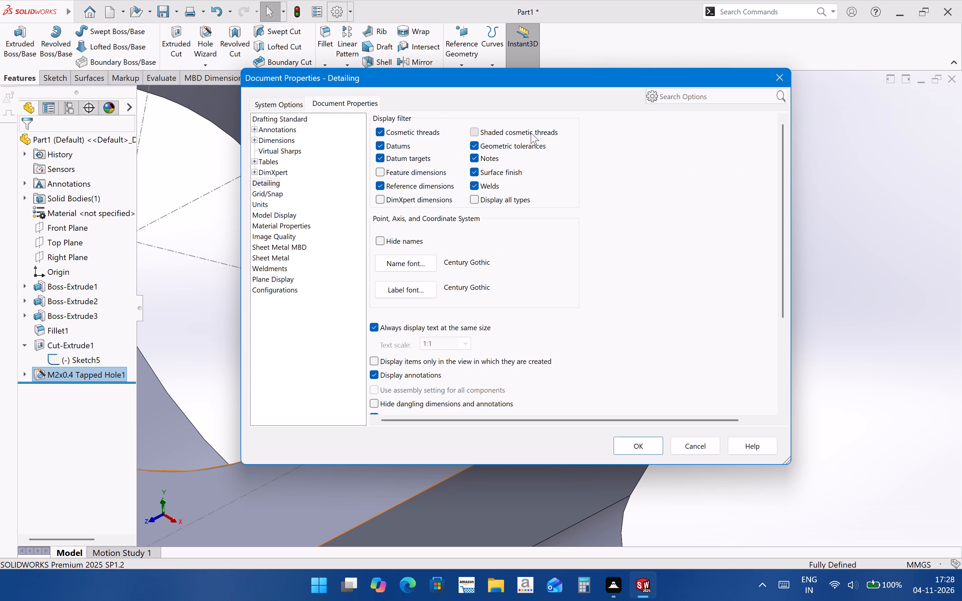
pyautogui.click(638, 438)
pyautogui.click(904, 372)
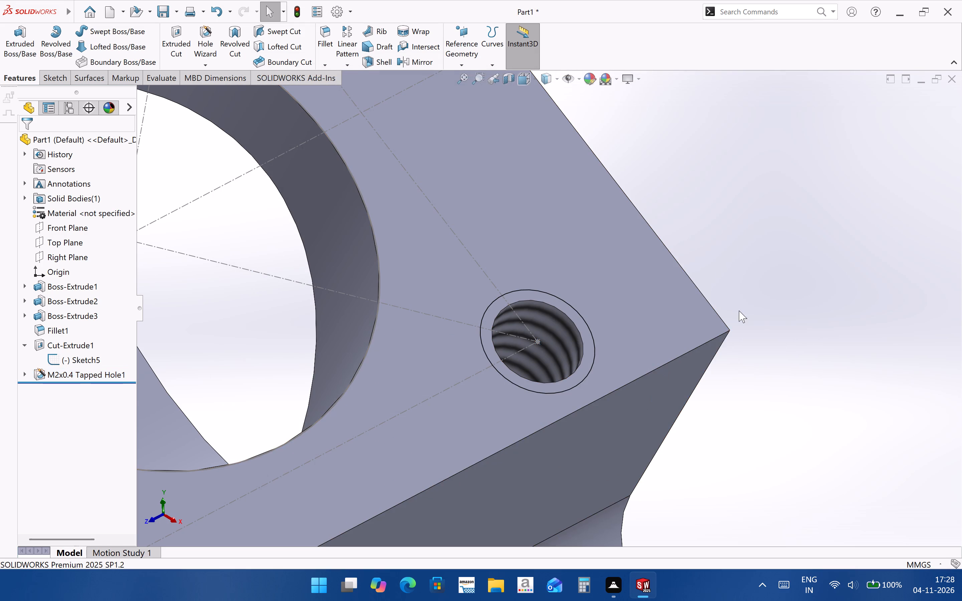
# Examine the threaded holes around the 9 mm cut and where they run through the bore and the block's underside.
pyautogui.scroll(4, 735, 308)
pyautogui.scroll(1, 635, 407)
pyautogui.moveTo(631, 404); pyautogui.dragTo(531, 456, button='middle')
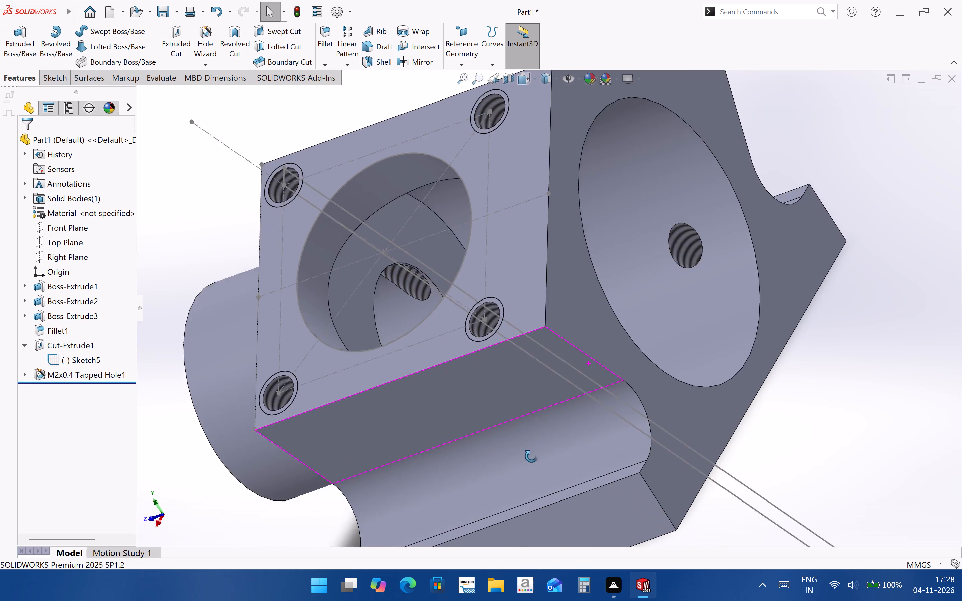
pyautogui.moveTo(531, 456); pyautogui.dragTo(554, 460, button='middle')
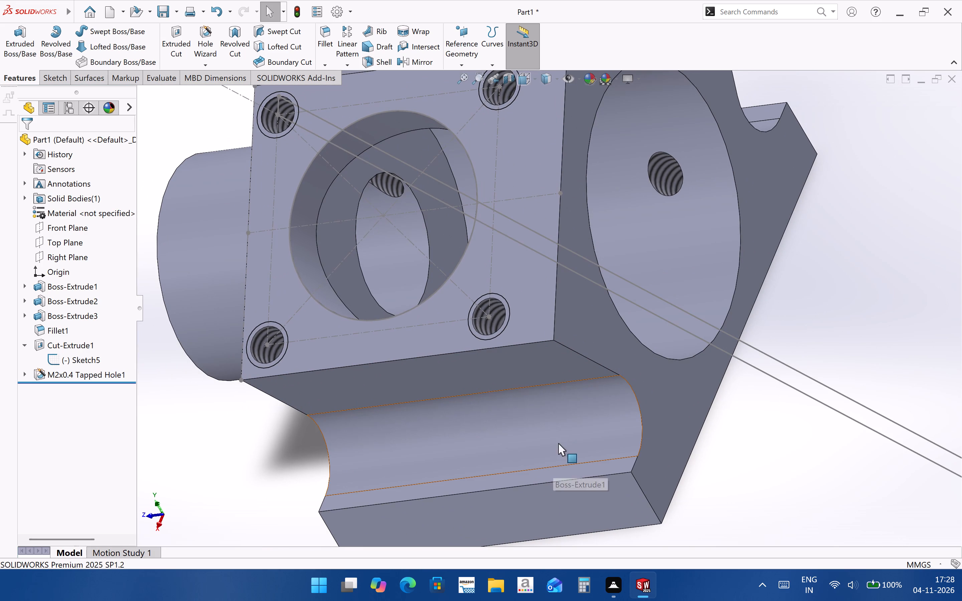
pyautogui.moveTo(569, 417); pyautogui.dragTo(613, 430, button='middle')
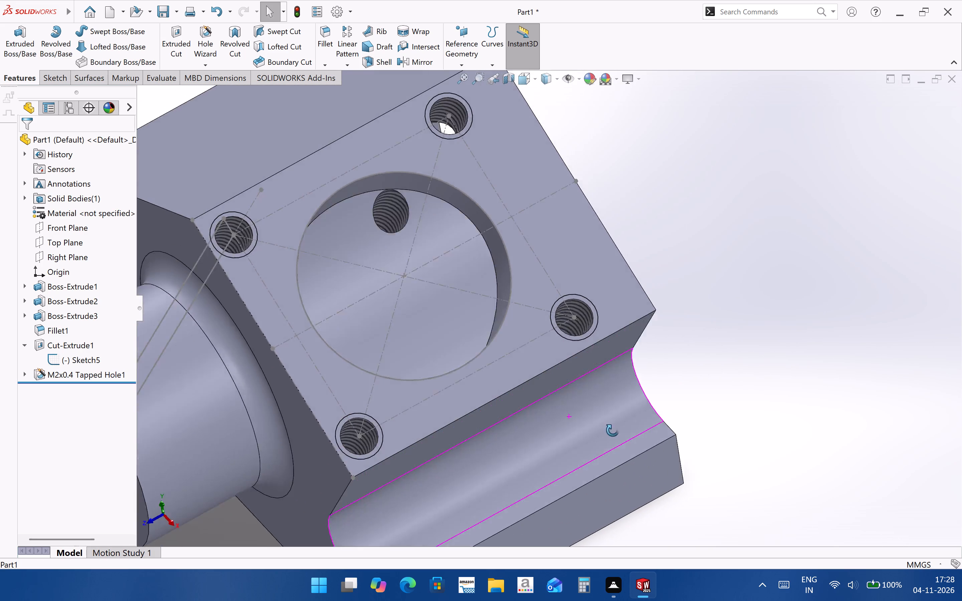
pyautogui.moveTo(613, 430); pyautogui.dragTo(537, 471, button='middle')
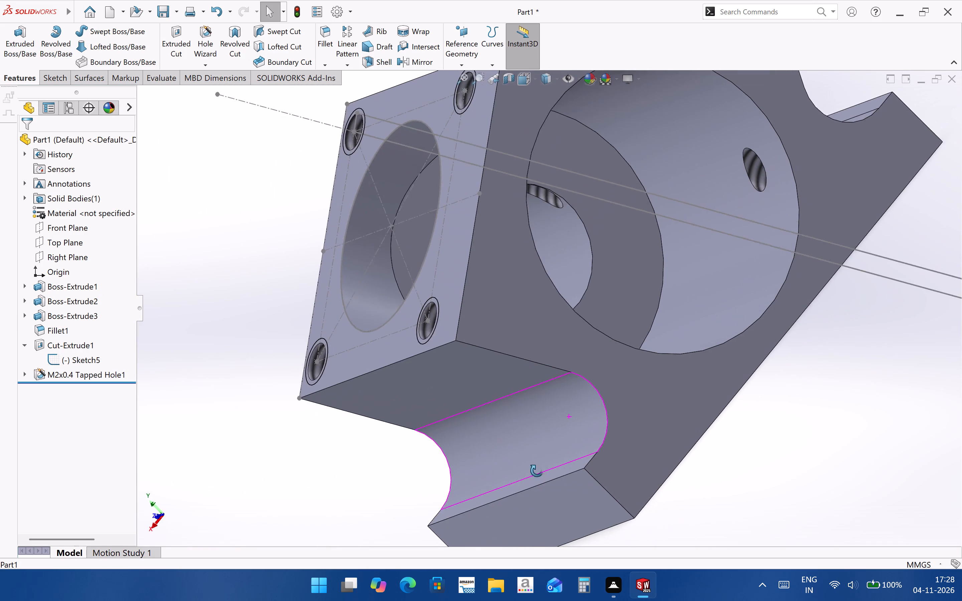
pyautogui.moveTo(537, 471); pyautogui.dragTo(457, 590, button='middle')
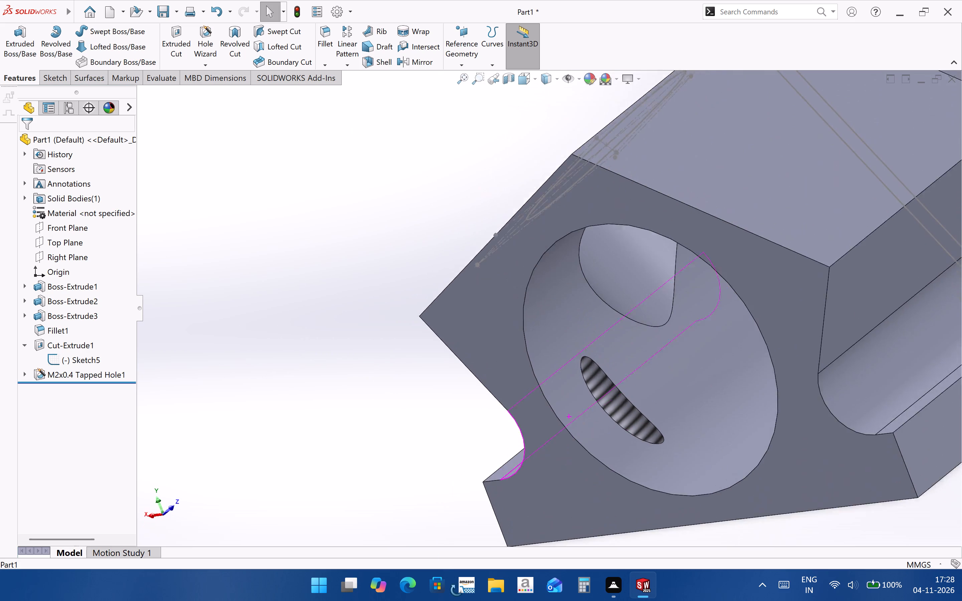
pyautogui.moveTo(457, 590); pyautogui.dragTo(549, 600, button='middle')
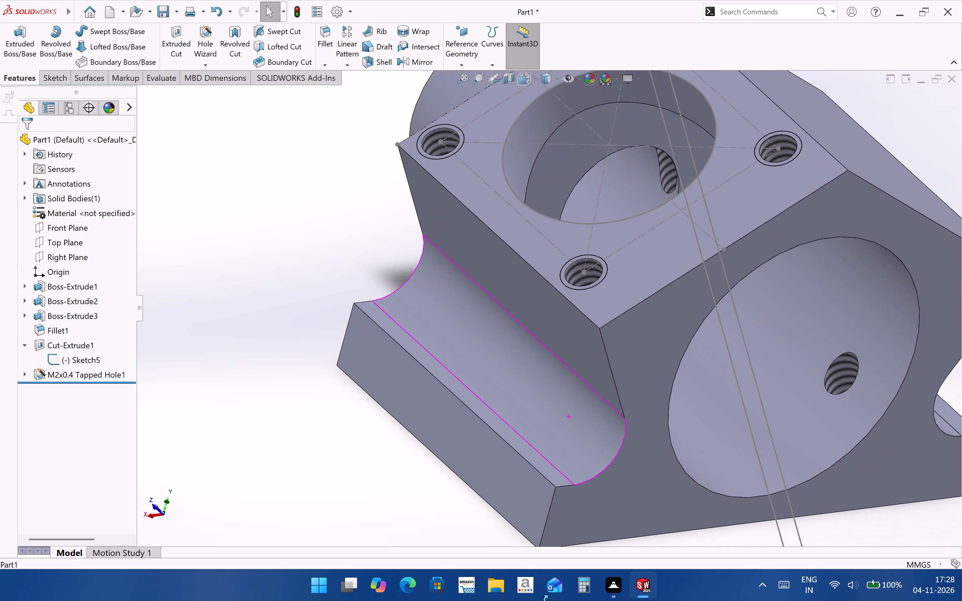
pyautogui.moveTo(549, 600); pyautogui.dragTo(525, 508, button='middle')
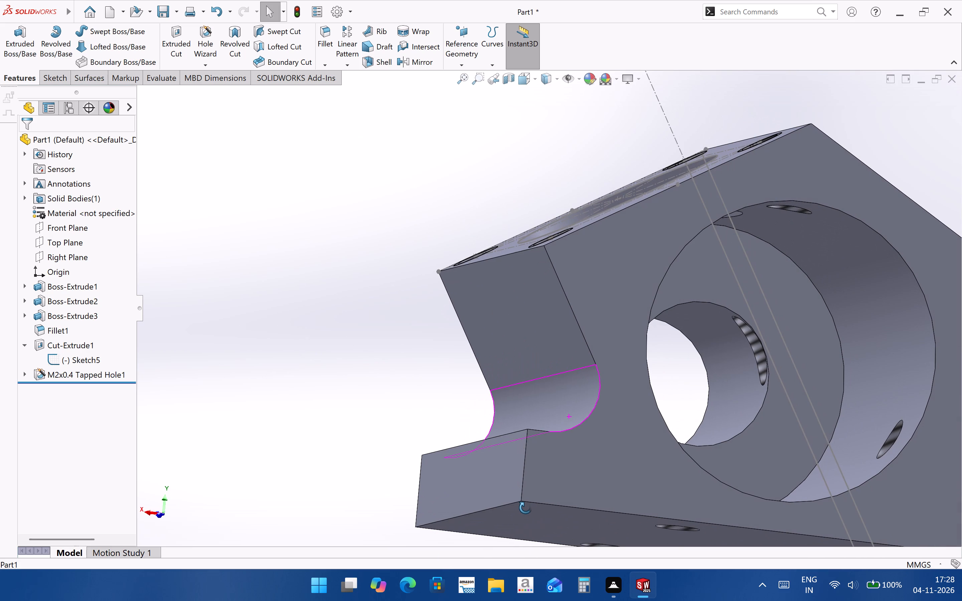
pyautogui.moveTo(525, 508); pyautogui.dragTo(557, 514, button='middle')
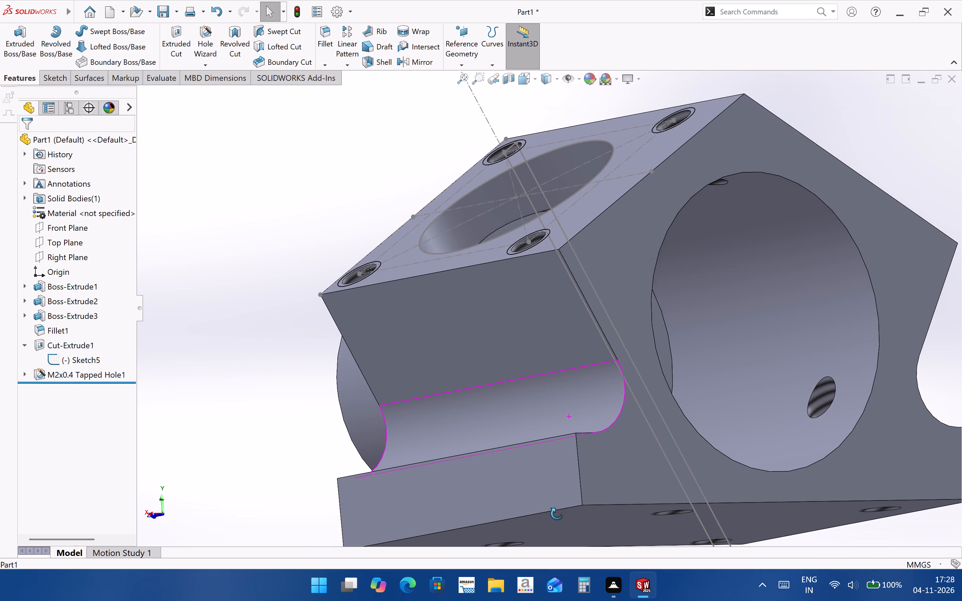
pyautogui.moveTo(557, 514); pyautogui.dragTo(555, 514, button='middle')
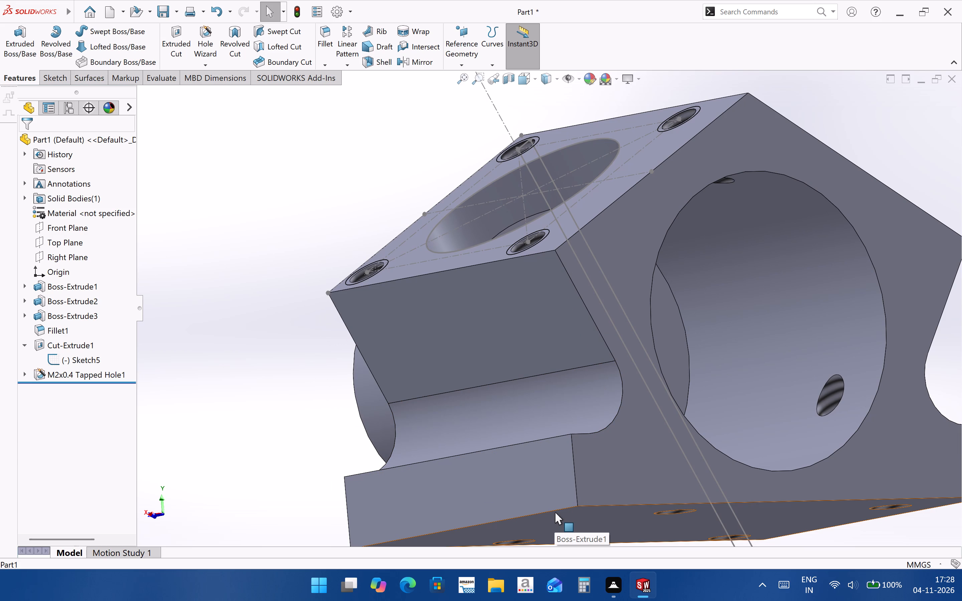
# Reopen the 9 mm cut's sketch for editing and dimension the construction rectangle's height to 9 mm.
pyautogui.click(71, 360)
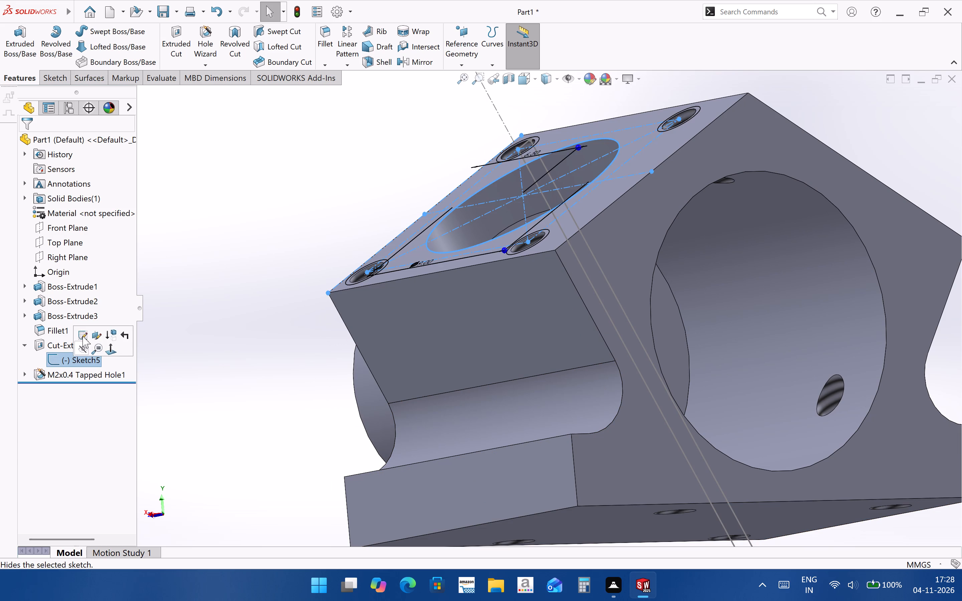
pyautogui.click(83, 336)
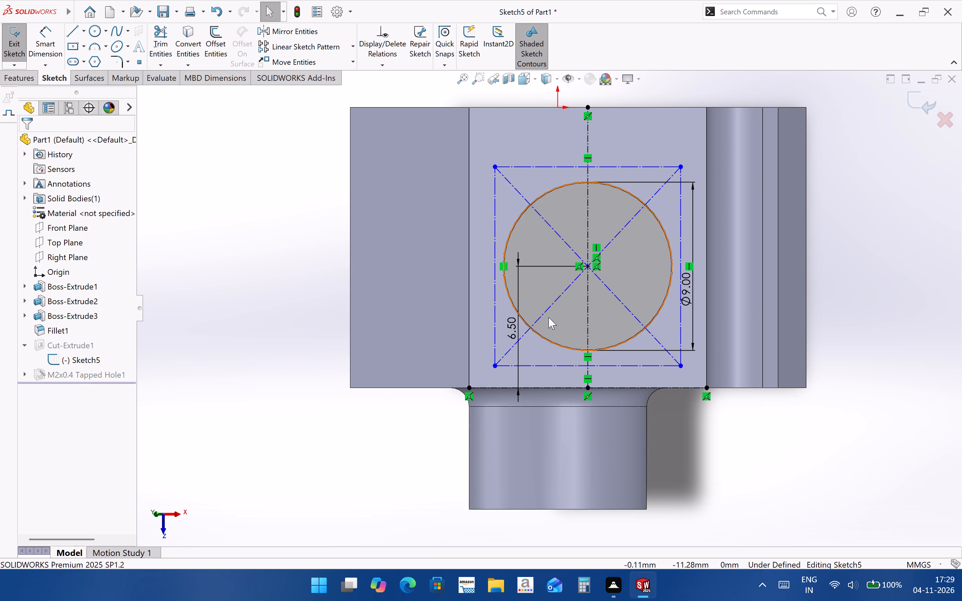
pyautogui.click(54, 31)
pyautogui.click(493, 279)
pyautogui.click(474, 276)
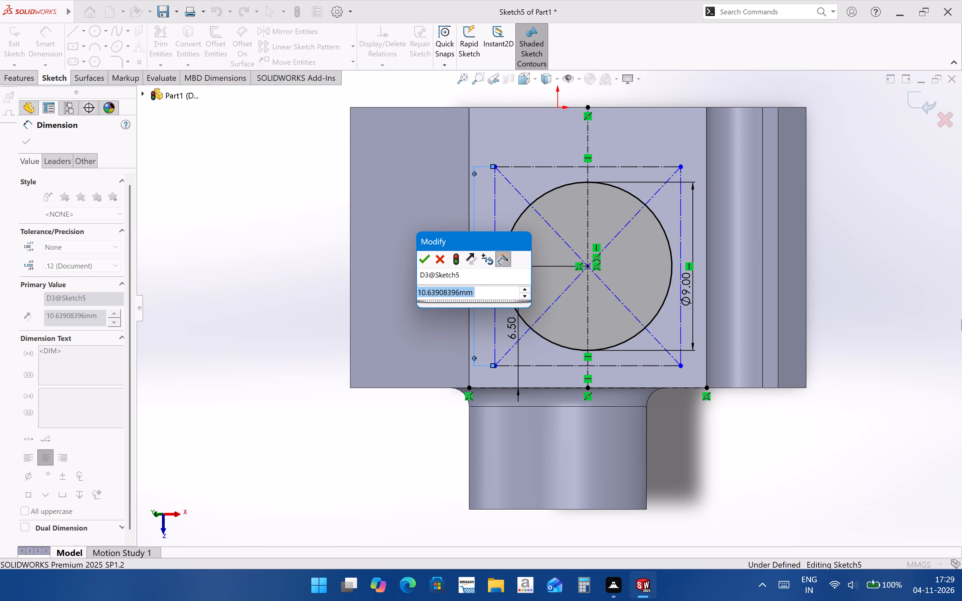
pyautogui.press('9')
pyautogui.press('Return')
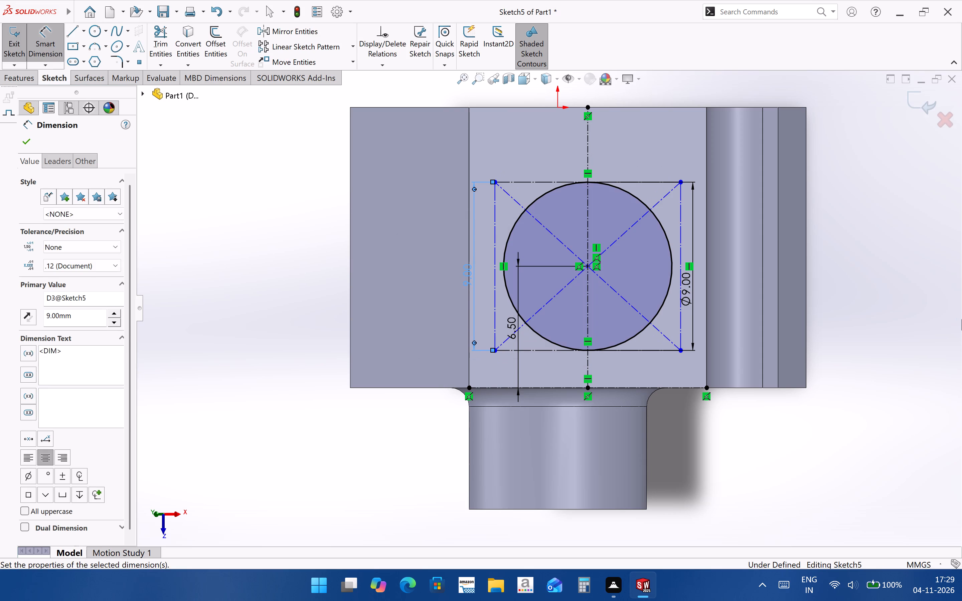
# Dimension the construction rectangle's width to 12.7 mm.
pyautogui.click(658, 183)
pyautogui.click(655, 154)
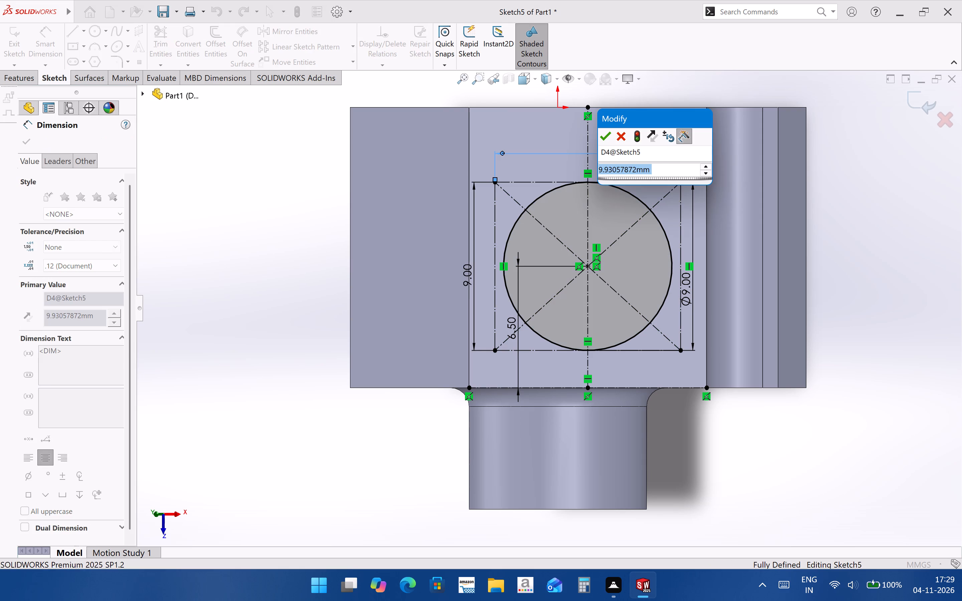
pyautogui.write('12.7')
pyautogui.press('Return')
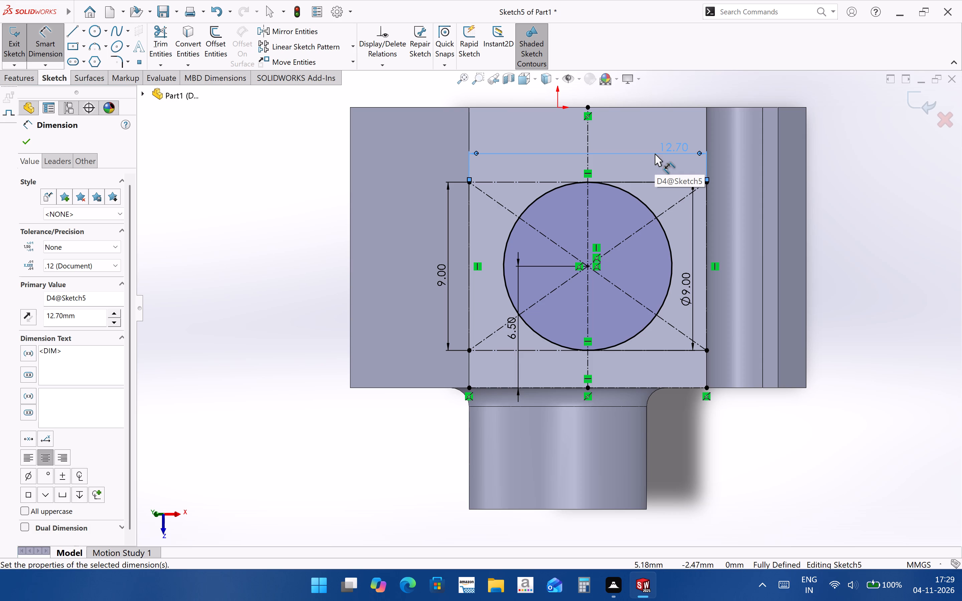
# Set the construction rectangle's width to 9 mm and exit the sketch.
pyautogui.doubleClick(668, 150)
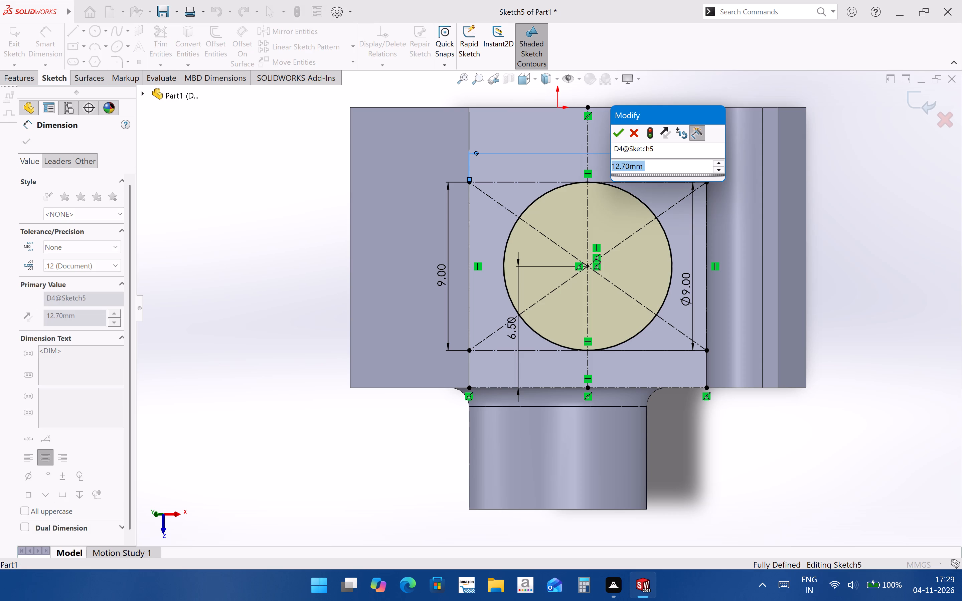
pyautogui.press('9')
pyautogui.press('Return')
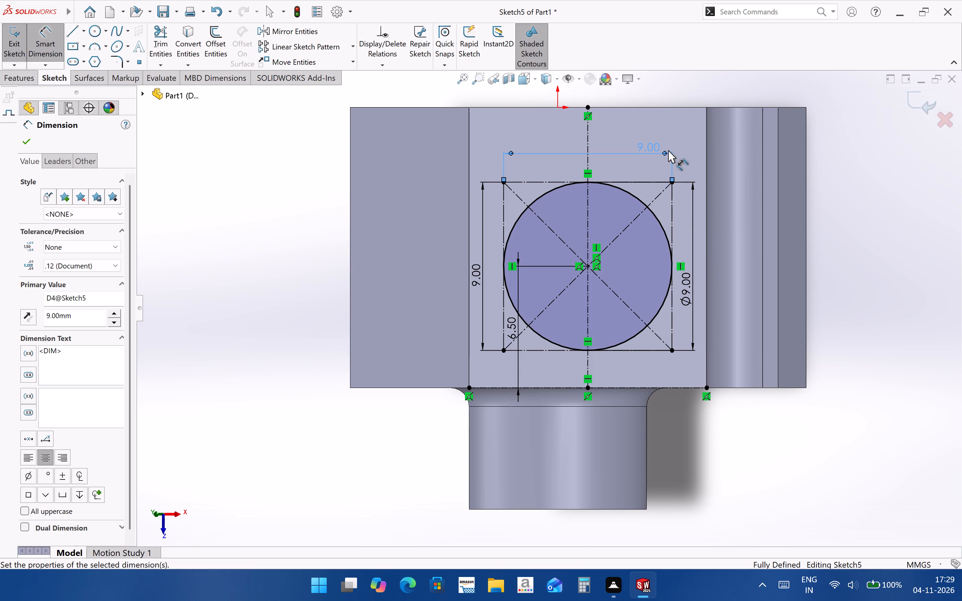
pyautogui.click(913, 105)
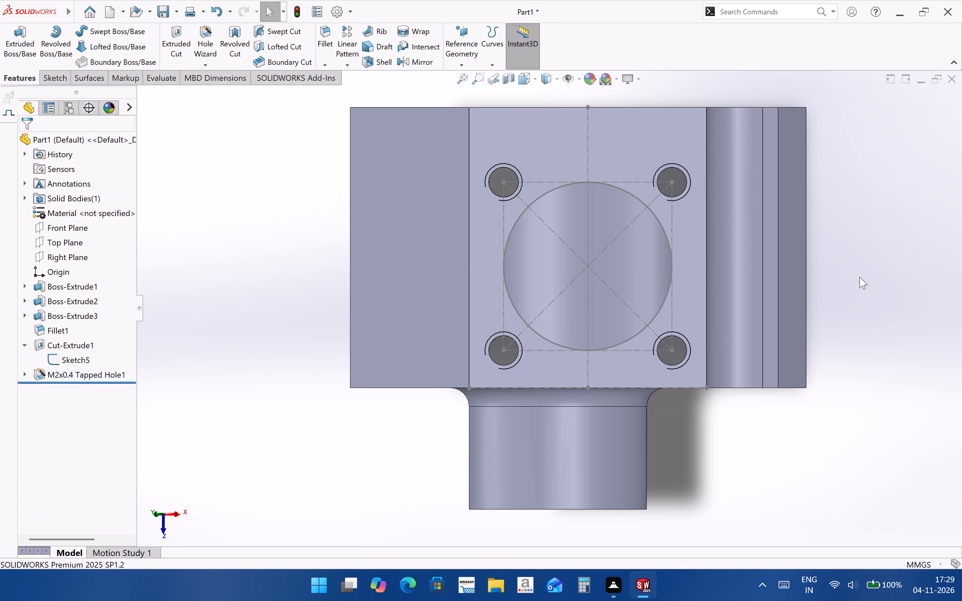
pyautogui.click(913, 342)
# Edit the M2x0.4 tapped hole feature and set its blind hole depth to 2 mm.
pyautogui.moveTo(598, 371); pyautogui.dragTo(579, 249, button='middle')
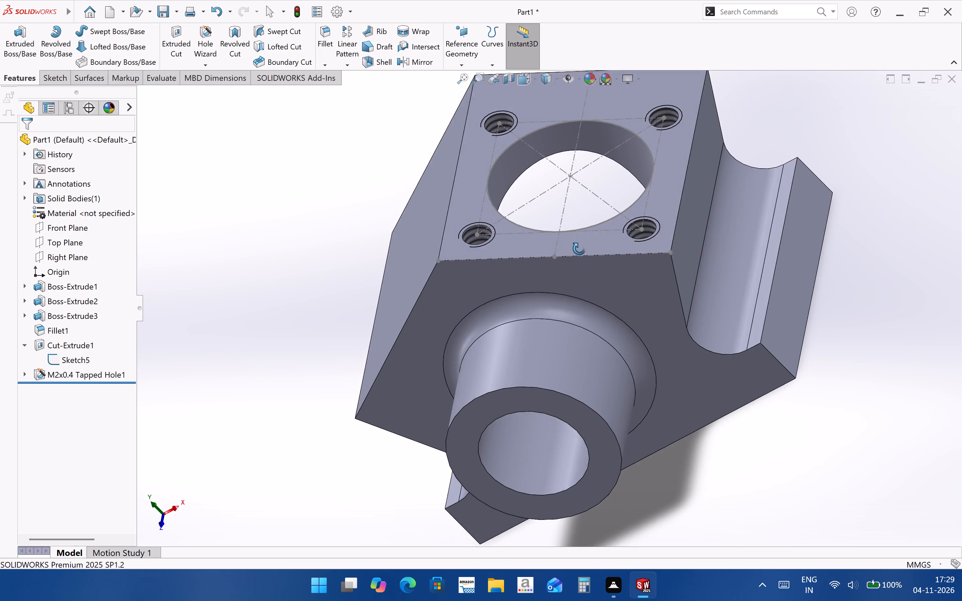
pyautogui.moveTo(579, 249); pyautogui.dragTo(459, 338, button='middle')
pyautogui.click(45, 376)
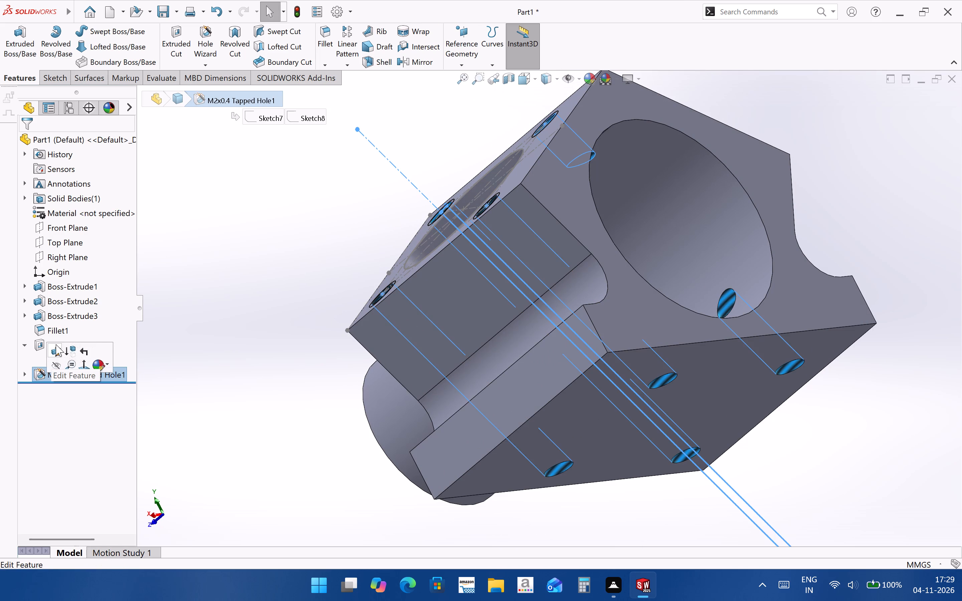
pyautogui.click(56, 344)
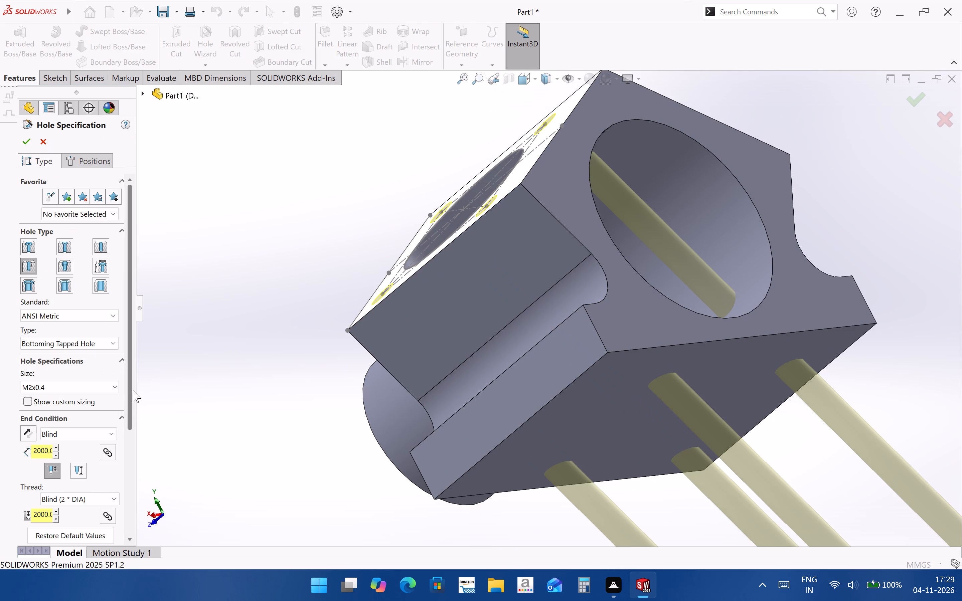
pyautogui.moveTo(48, 448); pyautogui.dragTo(0, 447)
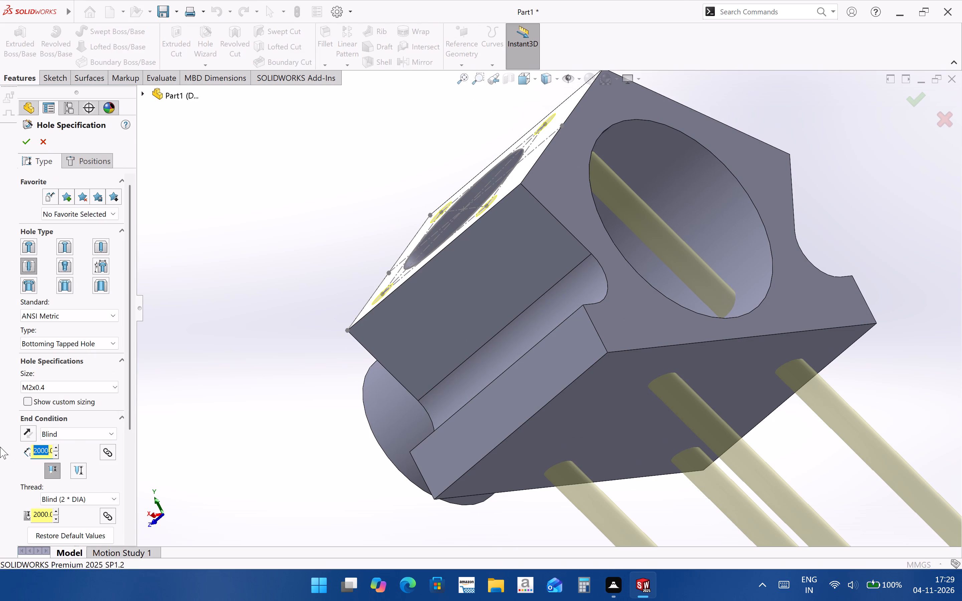
pyautogui.moveTo(0, 447); pyautogui.dragTo(0, 446)
pyautogui.press('BackSpace')
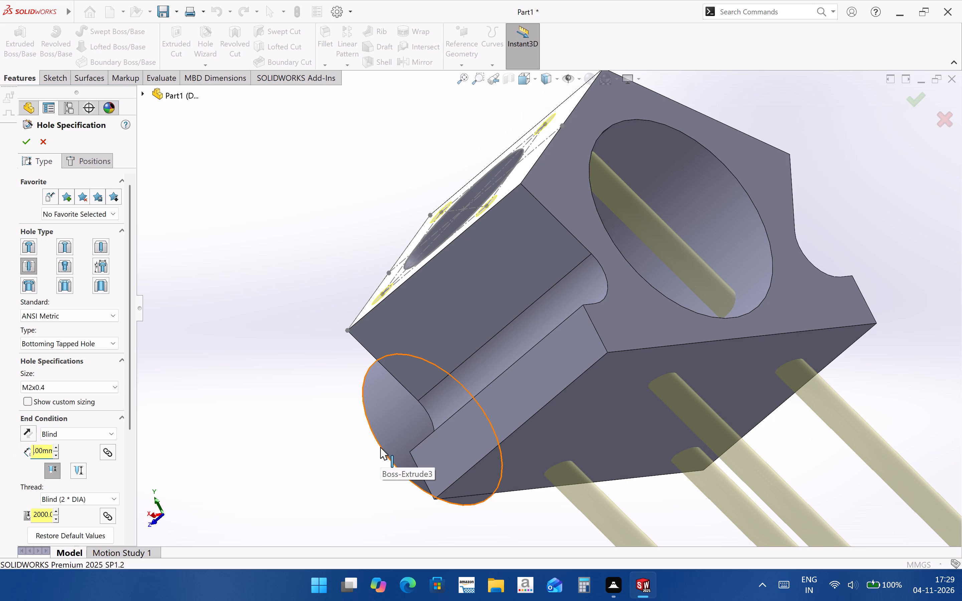
pyautogui.press('Right')
pyautogui.press('Right')
pyautogui.press('Right')
pyautogui.press('Right')
pyautogui.press('Right')
pyautogui.press('Right')
pyautogui.press('Right')
pyautogui.press('Right')
pyautogui.press('Right')
pyautogui.press('Right')
pyautogui.press('Right')
pyautogui.press('Right')
pyautogui.press('Right')
pyautogui.press('Right')
pyautogui.press('Right')
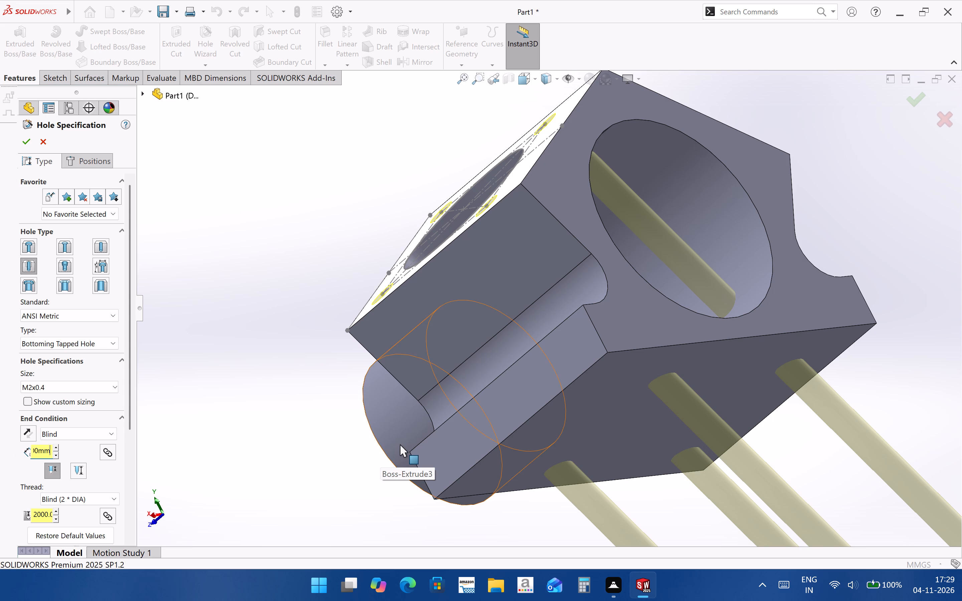
pyautogui.press('BackSpace')
pyautogui.press('BackSpace')
pyautogui.press('BackSpace')
pyautogui.press('BackSpace')
pyautogui.press('BackSpace')
pyautogui.press('BackSpace')
pyautogui.press('BackSpace')
pyautogui.press('BackSpace')
pyautogui.press('BackSpace')
pyautogui.press('BackSpace')
pyautogui.press('BackSpace')
pyautogui.press('BackSpace')
pyautogui.press('BackSpace')
pyautogui.press('BackSpace')
pyautogui.press('BackSpace')
pyautogui.press('BackSpace')
pyautogui.press('BackSpace')
pyautogui.press('BackSpace')
pyautogui.press('BackSpace')
pyautogui.press('BackSpace')
pyautogui.press('2')
pyautogui.press('Return')
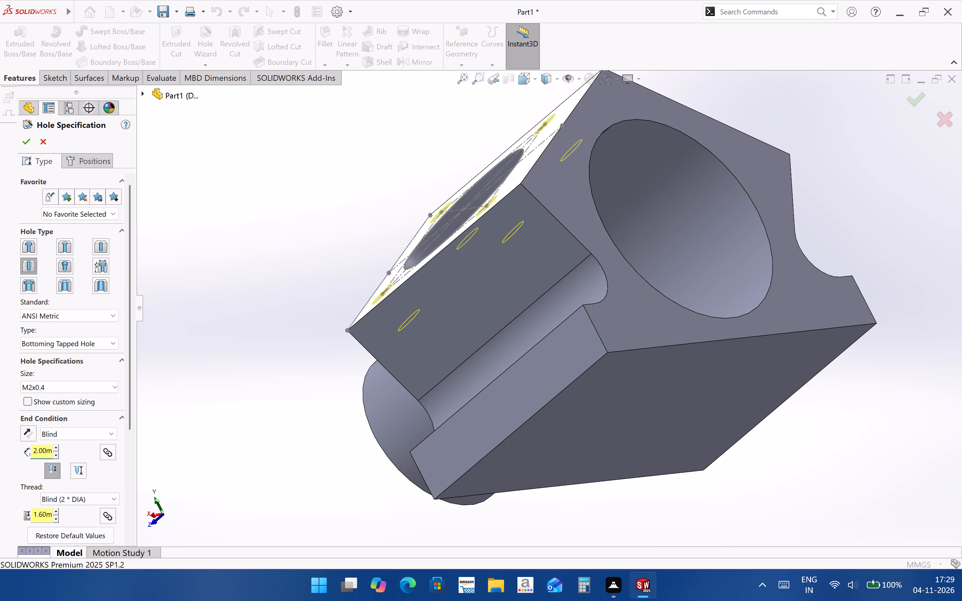
# Set the tapped holes' thread depth to 2 mm and apply the hole feature changes.
pyautogui.click(53, 515)
pyautogui.moveTo(50, 514); pyautogui.dragTo(20, 514)
pyautogui.press('BackSpace')
pyautogui.press('Right')
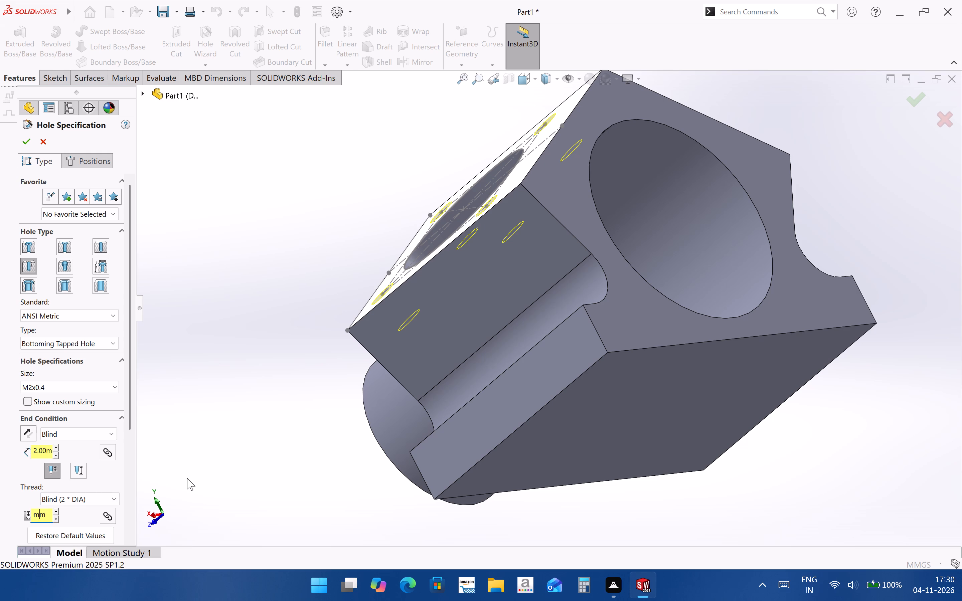
pyautogui.press('Right')
pyautogui.press('Right')
pyautogui.press('BackSpace')
pyautogui.press('BackSpace')
pyautogui.press('BackSpace')
pyautogui.press('2')
pyautogui.press('Return')
pyautogui.click(24, 141)
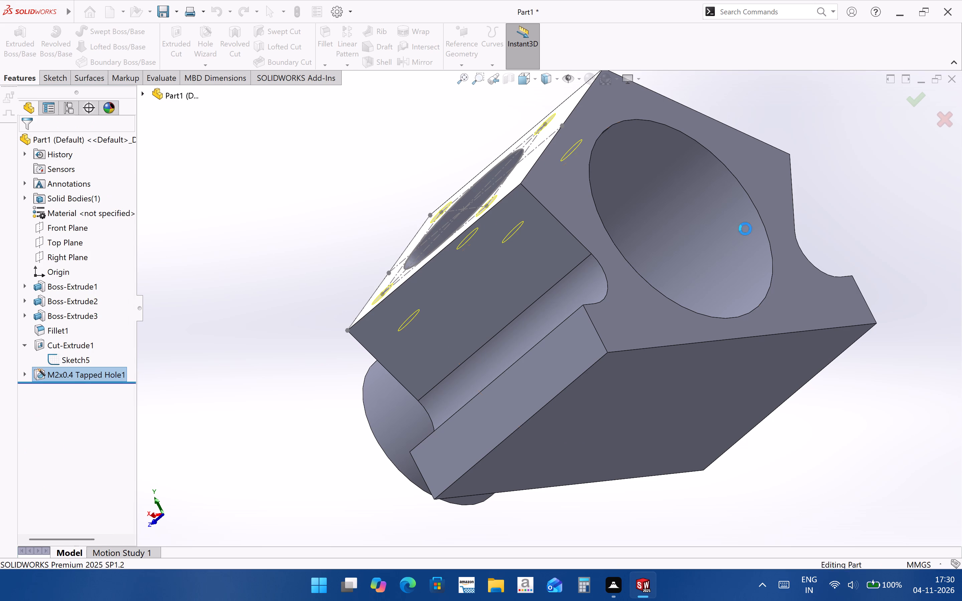
pyautogui.click(867, 257)
# Hide the sketches, annotations and other non-solid items so that only the model is displayed.
pyautogui.scroll(2, 505, 249)
pyautogui.moveTo(485, 244); pyautogui.dragTo(686, 146, button='middle')
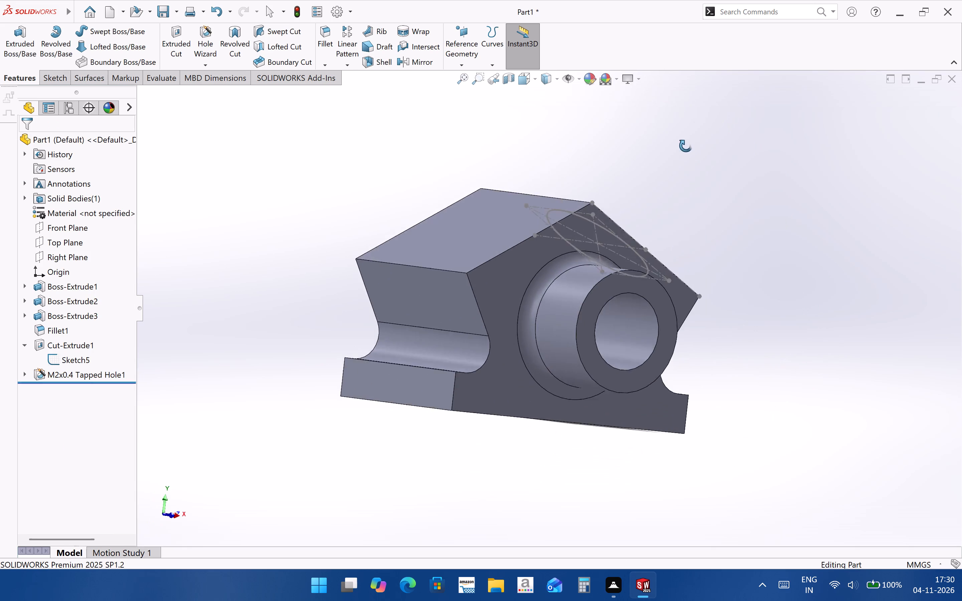
pyautogui.moveTo(686, 146); pyautogui.dragTo(700, 483, button='middle')
pyautogui.moveTo(548, 271); pyautogui.dragTo(637, 413, button='middle')
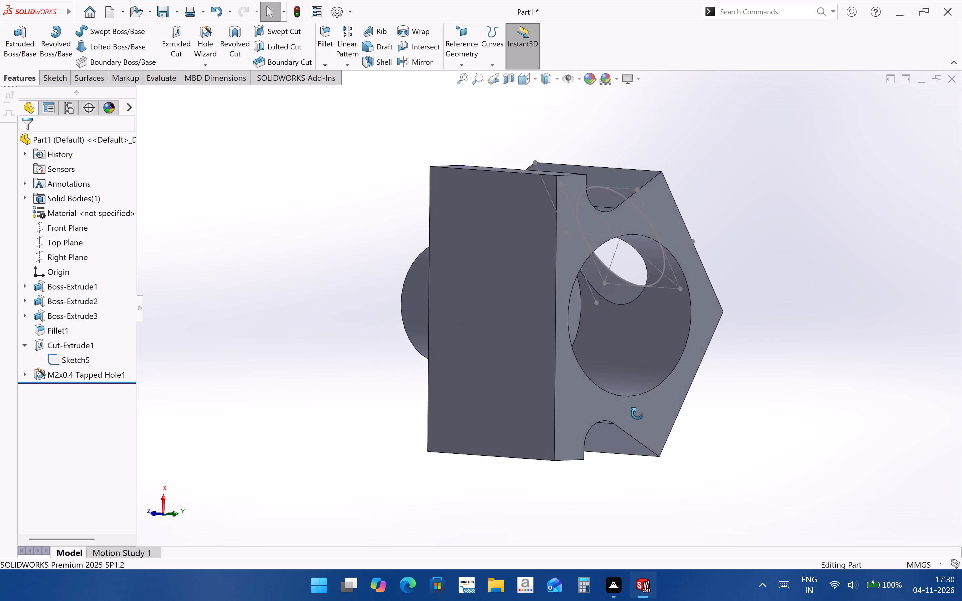
pyautogui.moveTo(637, 413); pyautogui.dragTo(537, 452, button='middle')
pyautogui.click(565, 77)
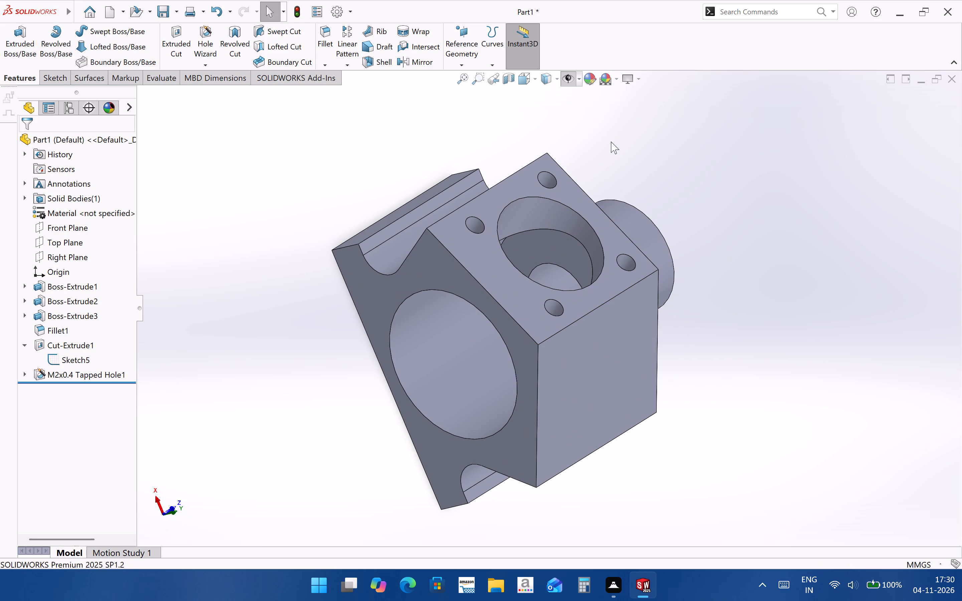
pyautogui.click(686, 230)
# Start a sketch on the plain sloped face and draw a horizontal construction line about 12.7 mm long across its full width.
pyautogui.moveTo(542, 247); pyautogui.dragTo(590, 330, button='middle')
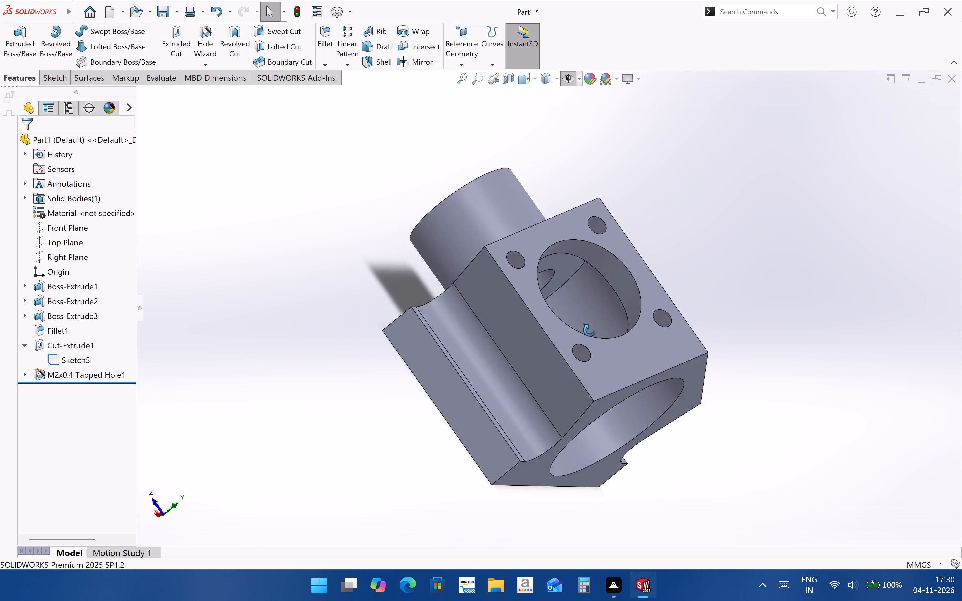
pyautogui.moveTo(590, 330); pyautogui.dragTo(569, 372, button='middle')
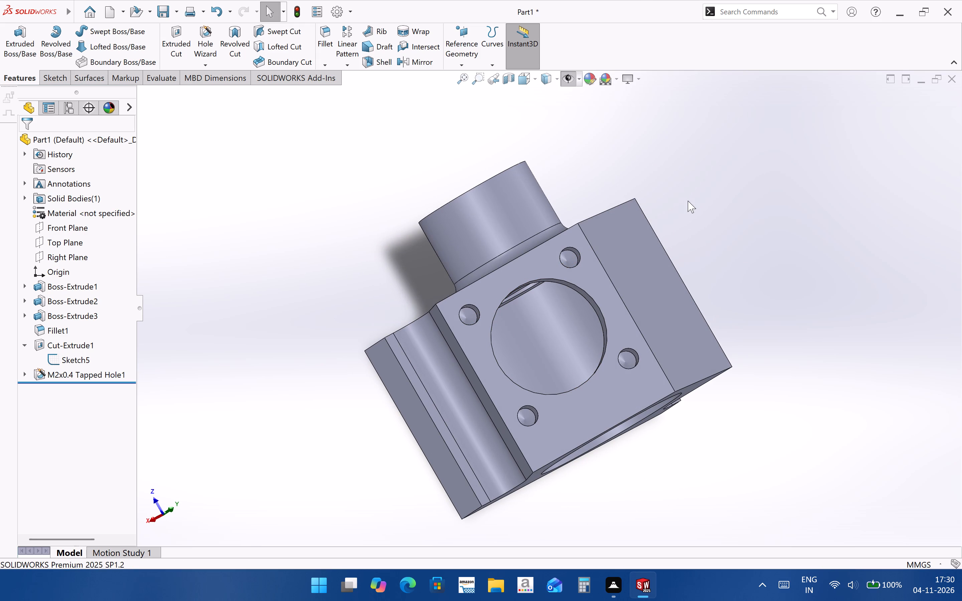
pyautogui.moveTo(618, 265); pyautogui.dragTo(542, 277, button='middle')
pyautogui.click(563, 327)
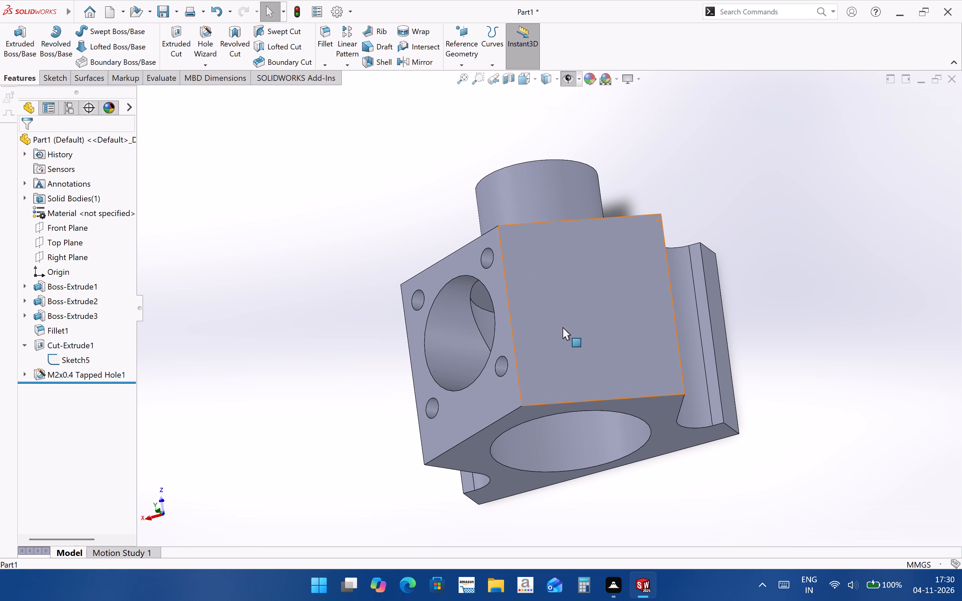
pyautogui.click(593, 310)
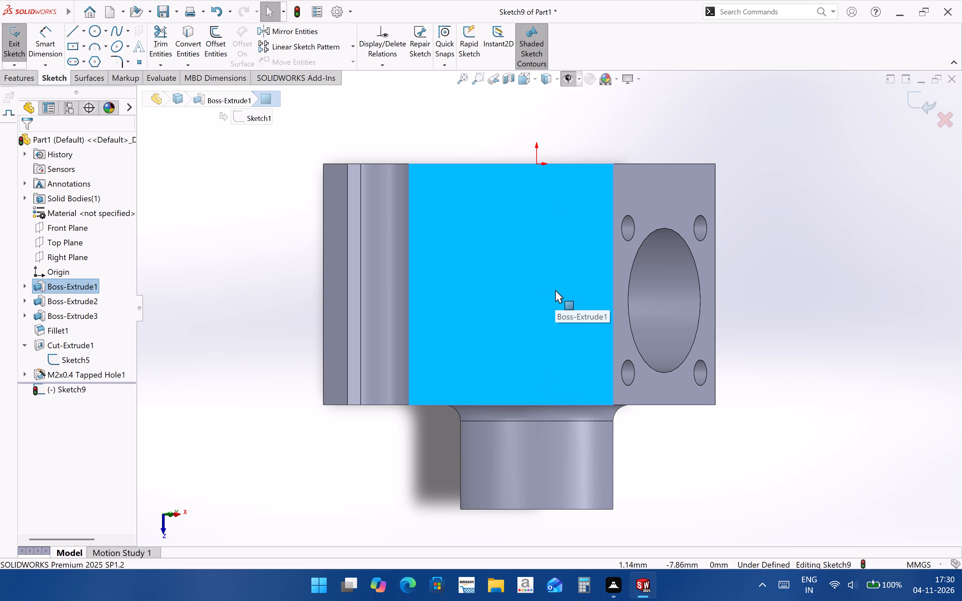
pyautogui.click(83, 32)
pyautogui.click(79, 58)
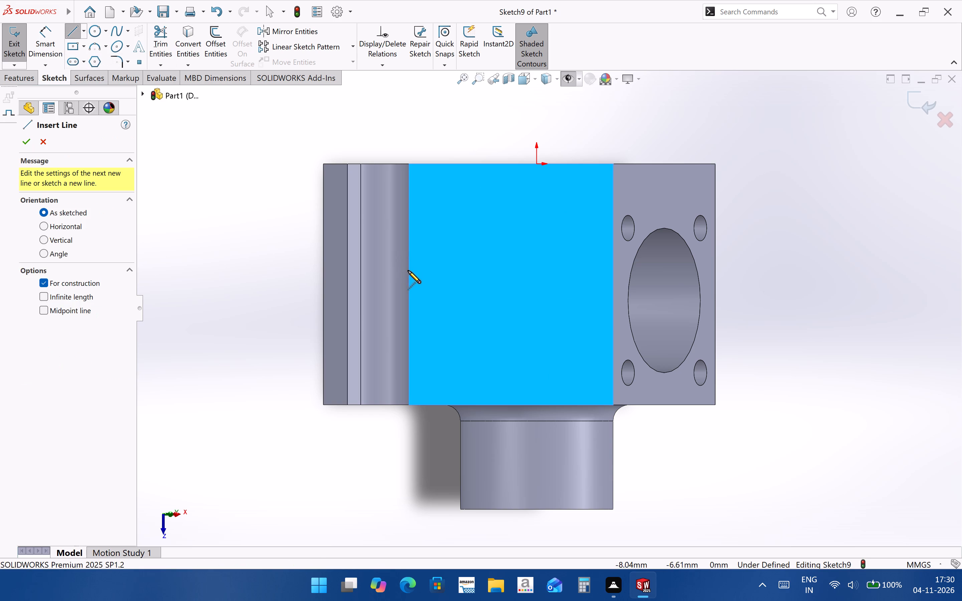
pyautogui.click(408, 277)
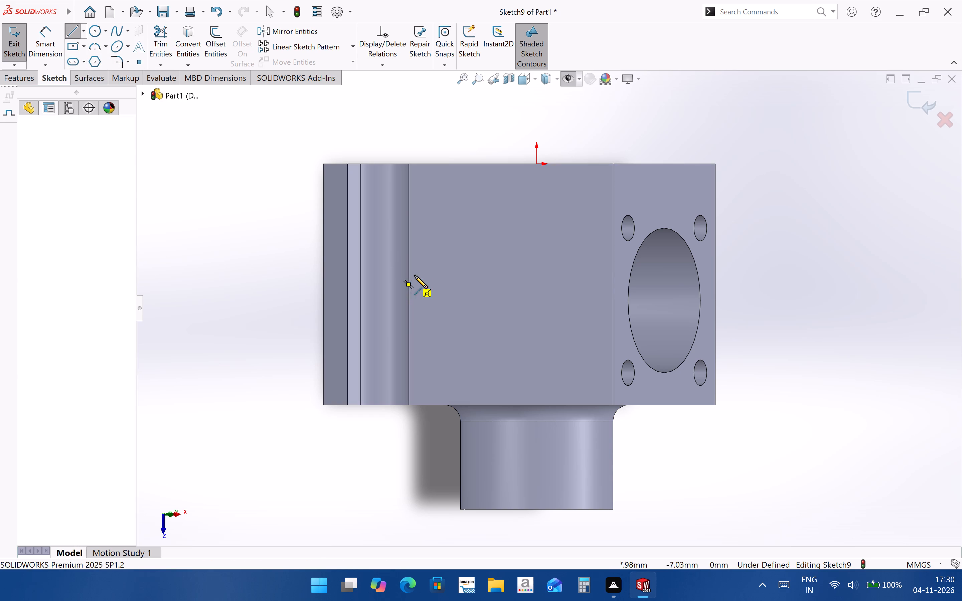
pyautogui.click(613, 276)
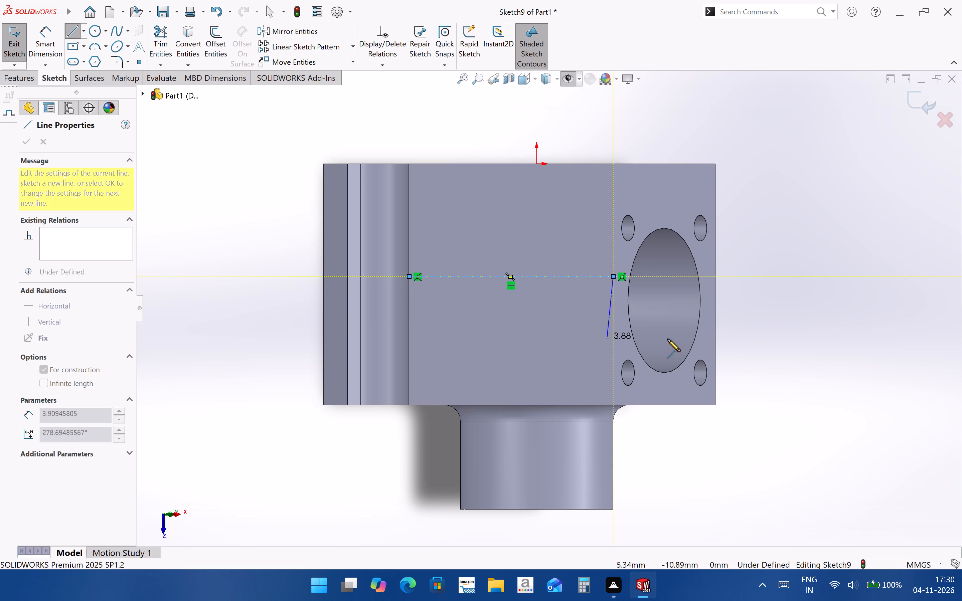
pyautogui.press('Escape')
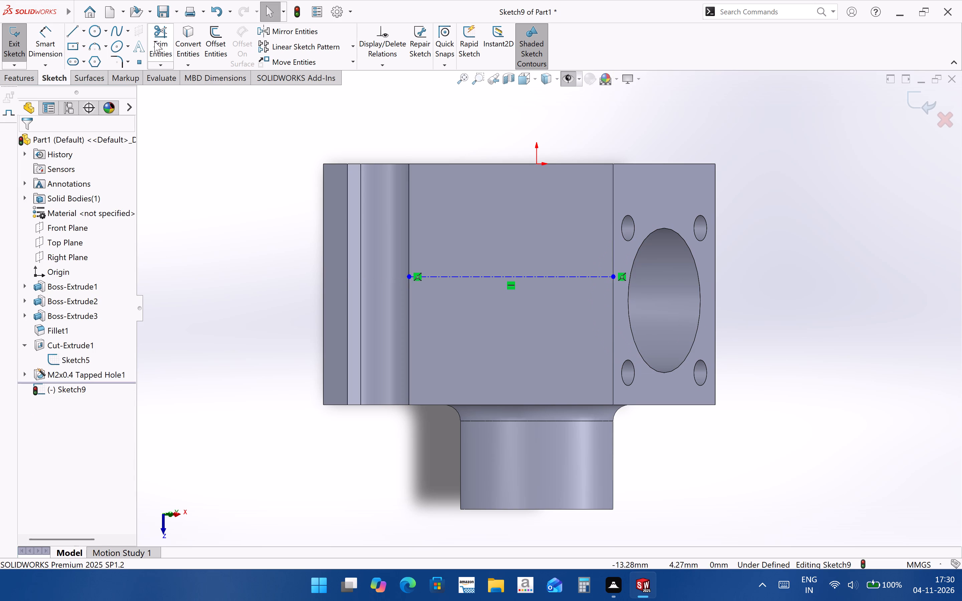
# Place a sketch point at the midpoint of the horizontal construction line.
pyautogui.click(135, 61)
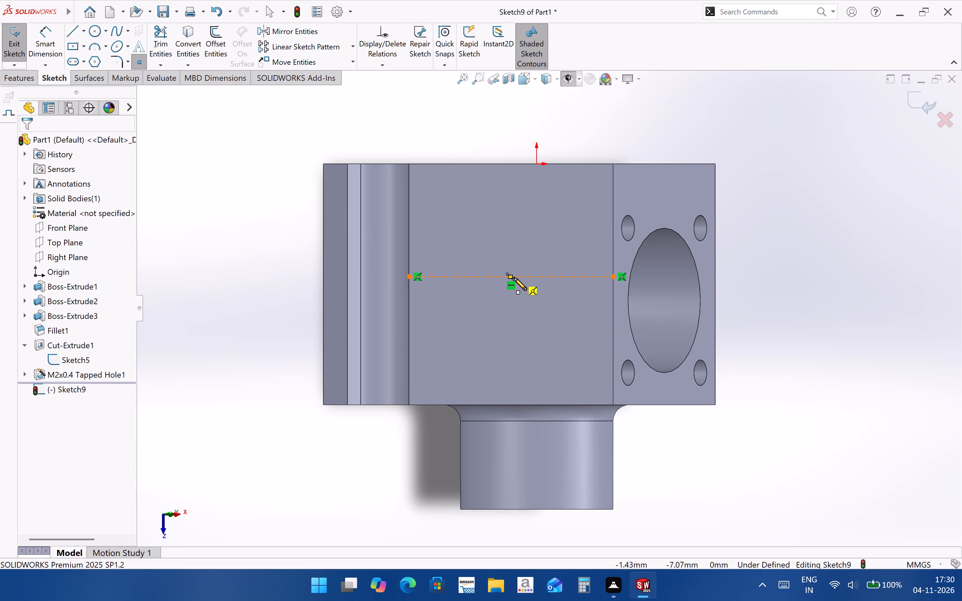
pyautogui.click(510, 277)
pyautogui.press('Escape')
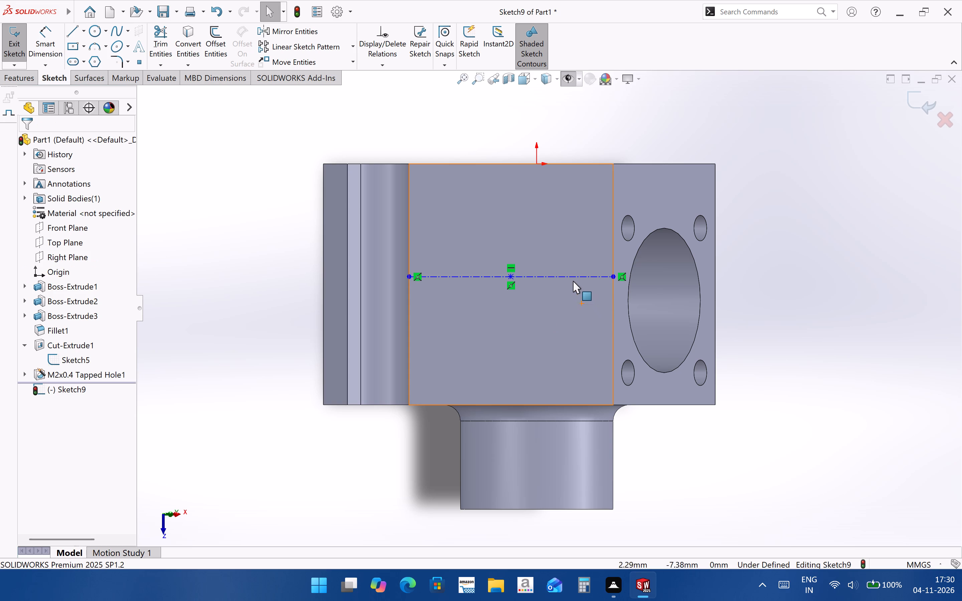
# Dimension the horizontal construction line 6.5 mm from the sloped face's edge opposite the round boss.
pyautogui.click(48, 32)
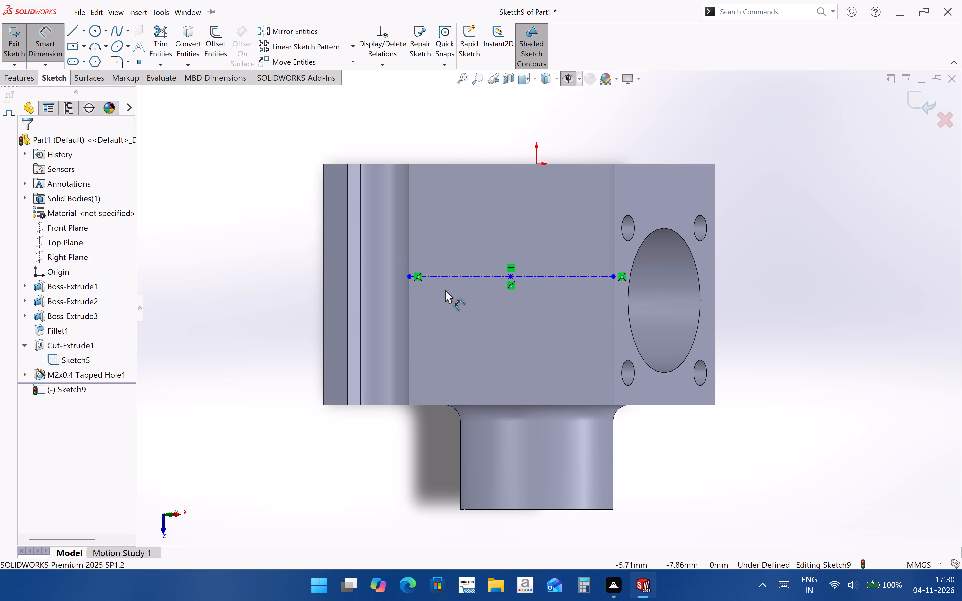
pyautogui.click(447, 276)
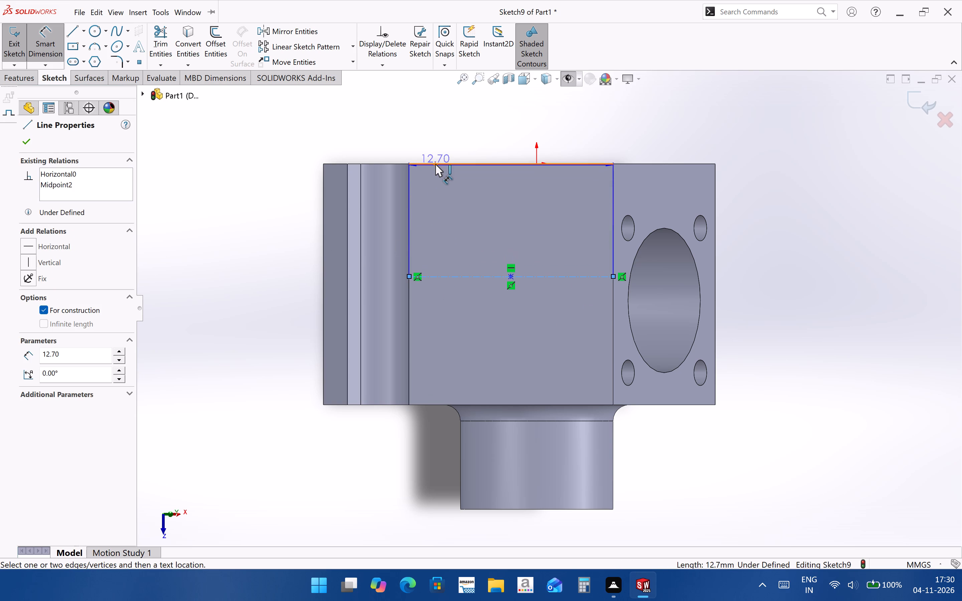
pyautogui.click(435, 163)
pyautogui.click(433, 201)
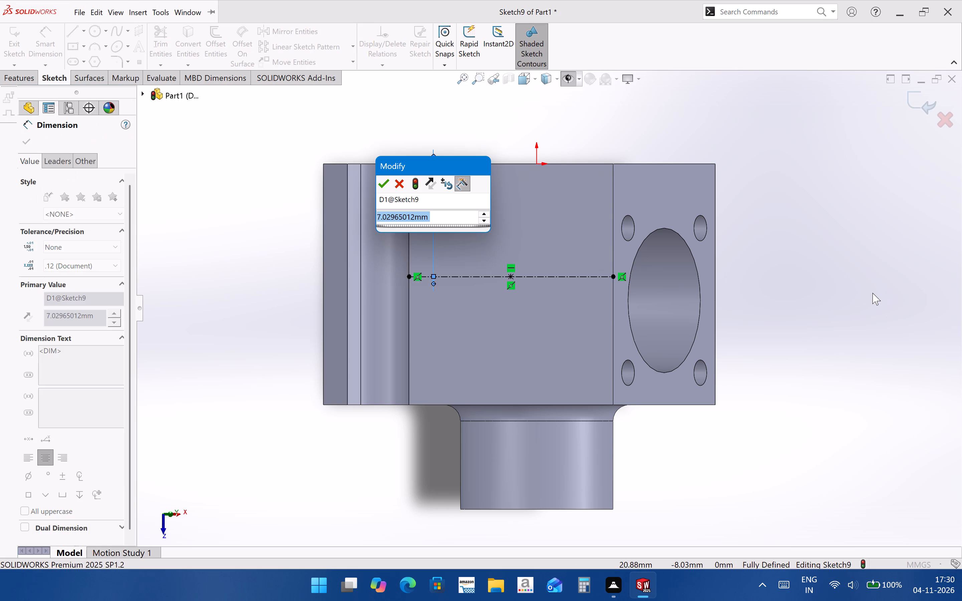
pyautogui.write('6.')
pyautogui.press('5')
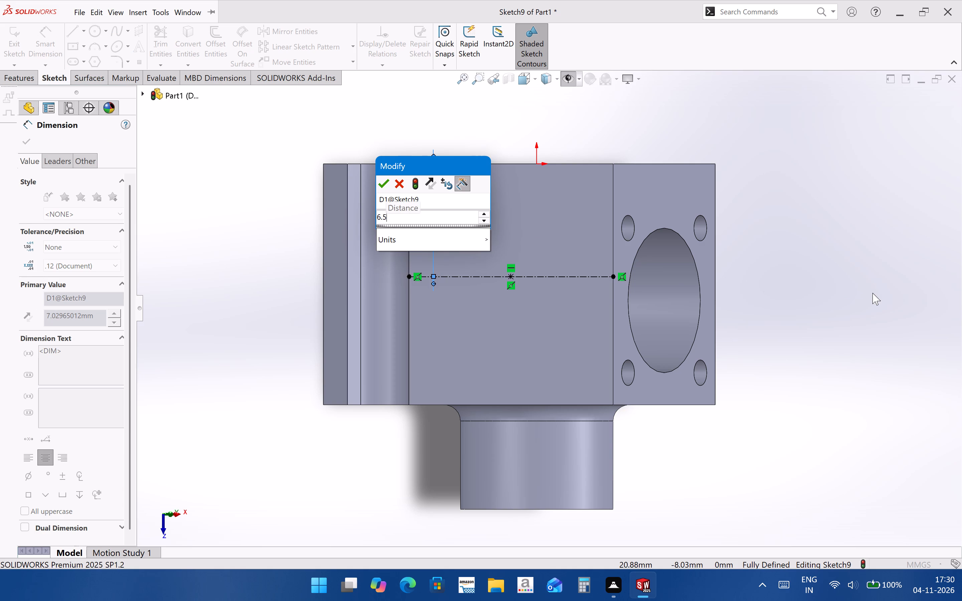
pyautogui.press('Return')
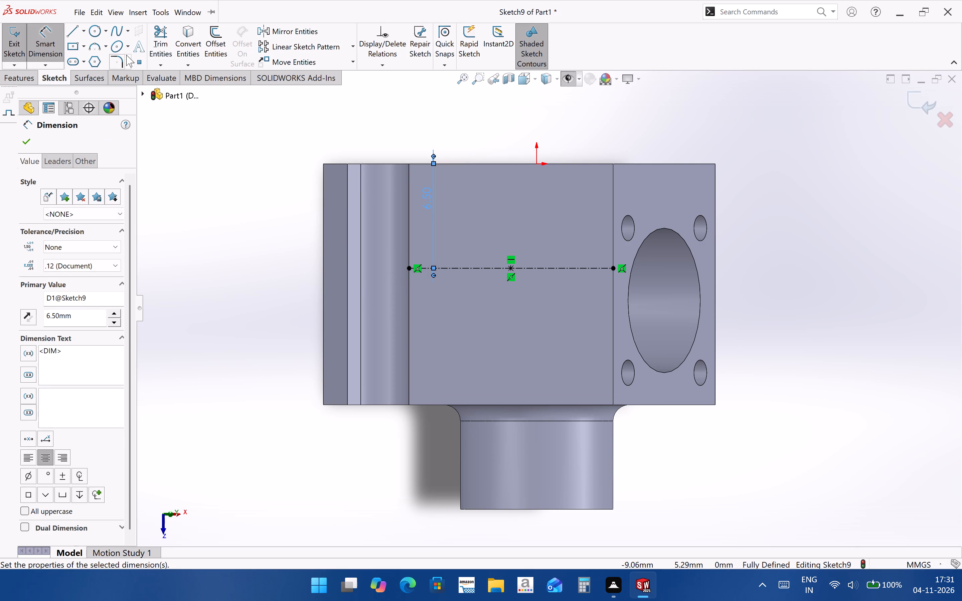
# Sketch a circle centred on the construction line's midpoint and dimension its diameter to 9 mm.
pyautogui.click(95, 34)
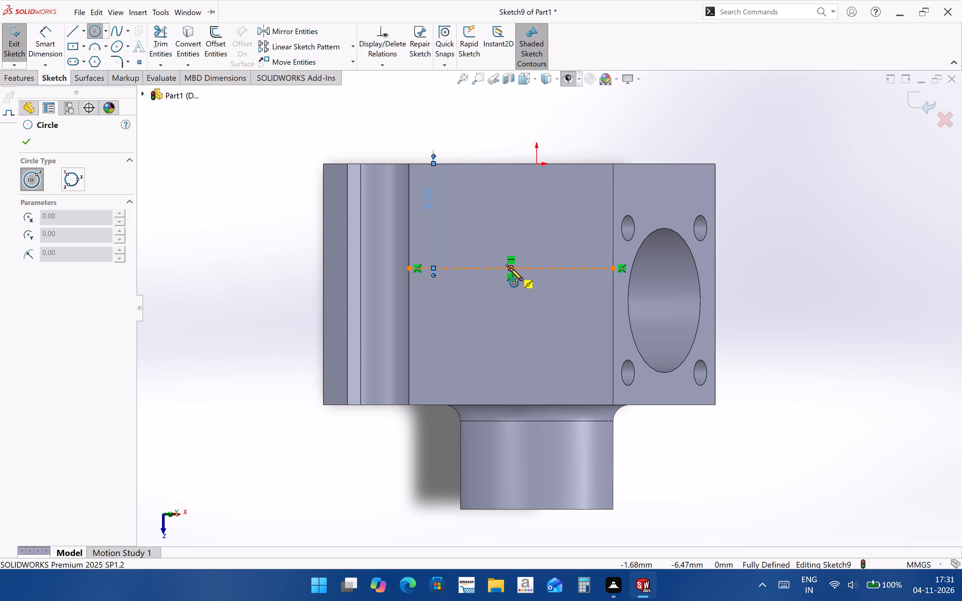
pyautogui.scroll(-5, 529, 265)
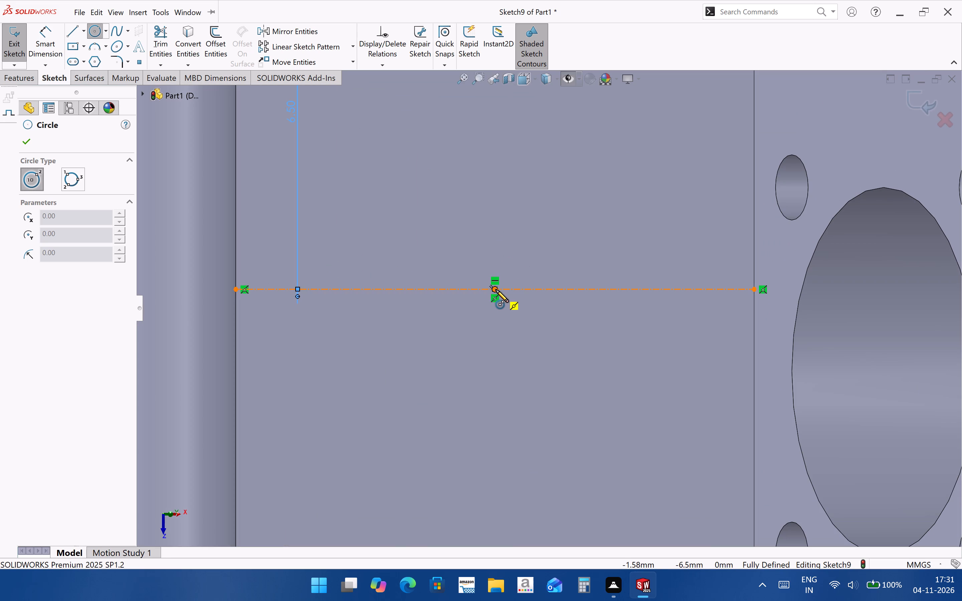
pyautogui.click(496, 289)
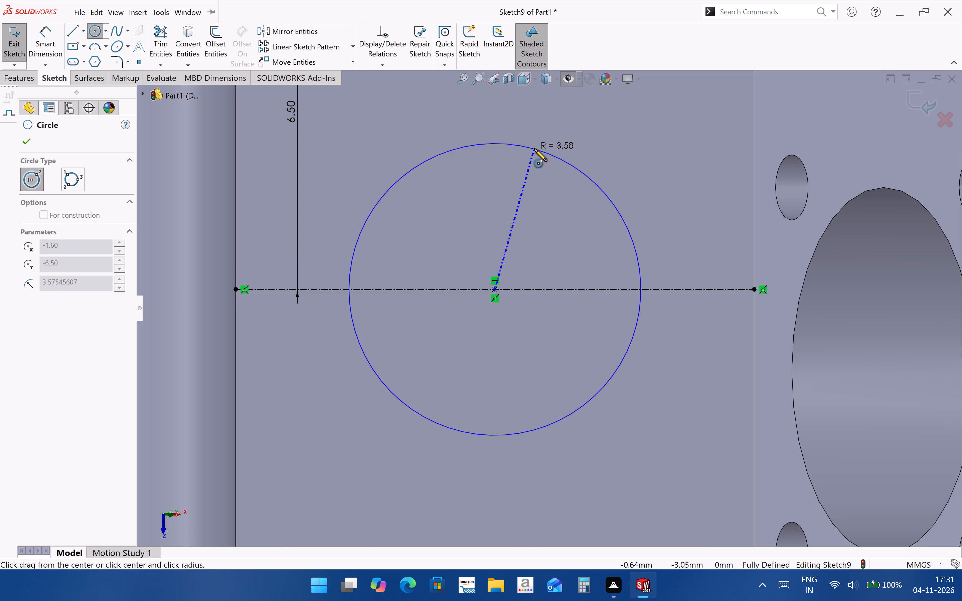
pyautogui.click(534, 149)
pyautogui.scroll(3, 599, 299)
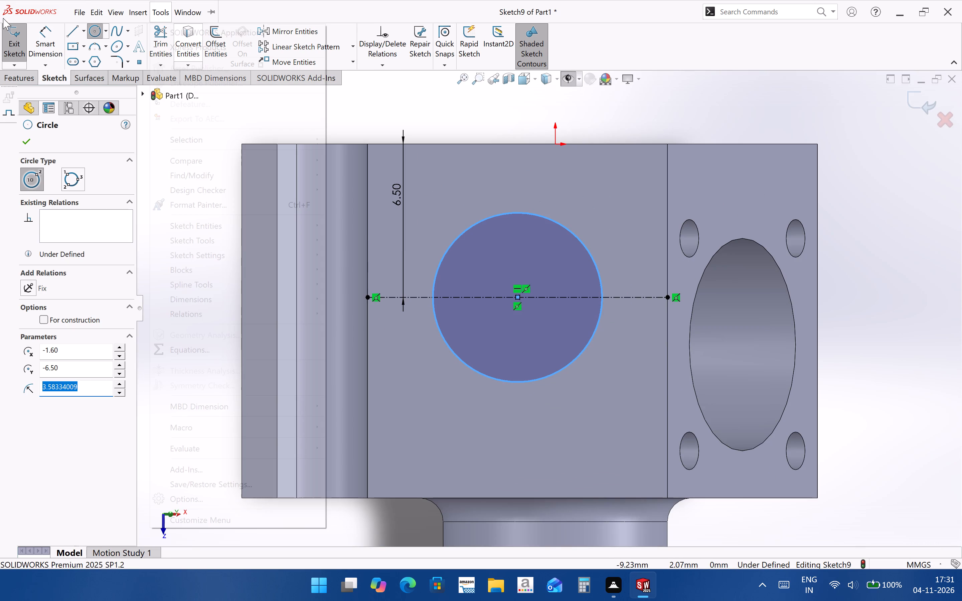
pyautogui.click(54, 44)
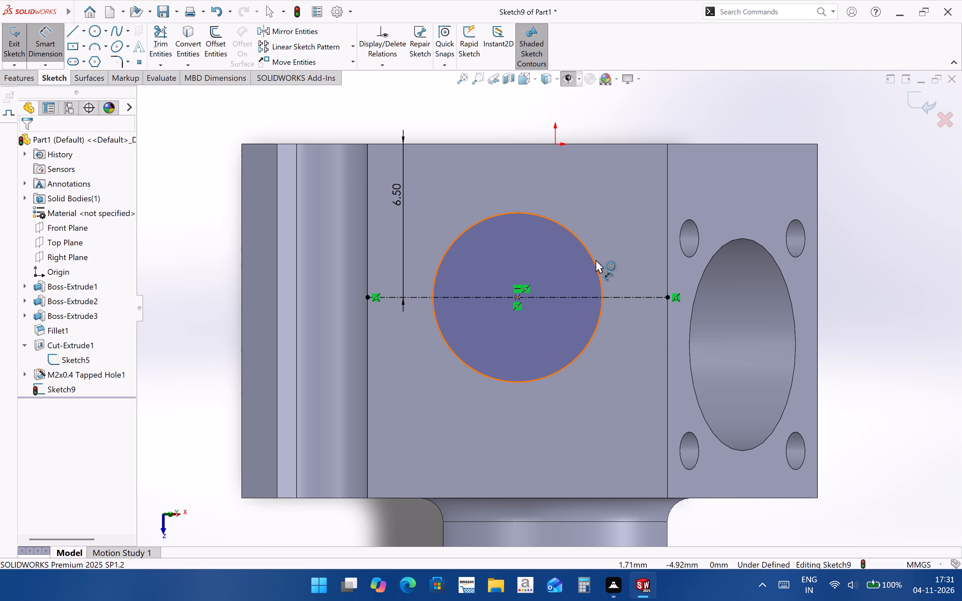
pyautogui.click(596, 260)
pyautogui.click(607, 232)
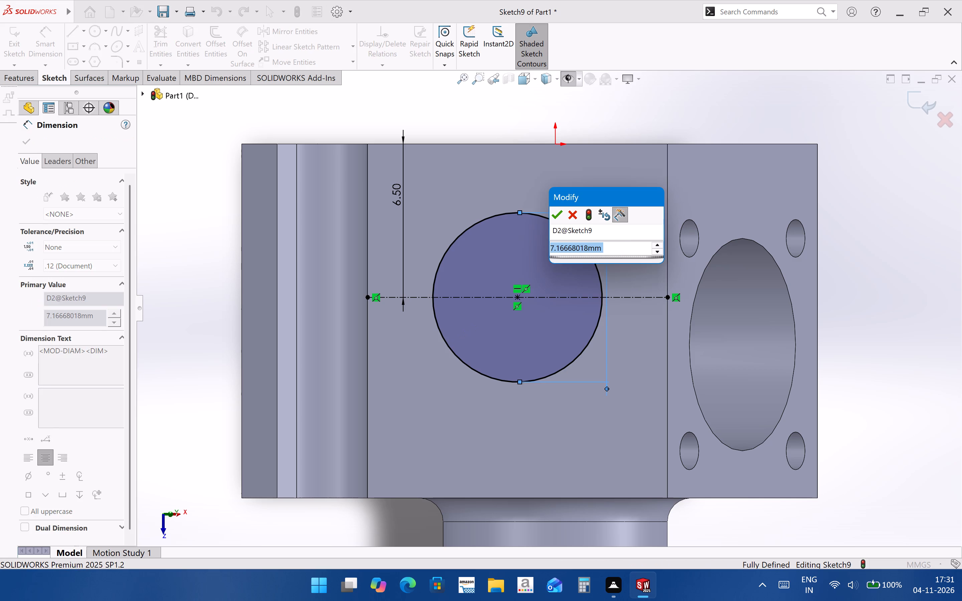
pyautogui.press('9')
pyautogui.press('Return')
# Draw a center rectangle about 9.7 mm wide and 11.2 mm high around the circle, centred on the circle's centre.
pyautogui.scroll(2, 607, 231)
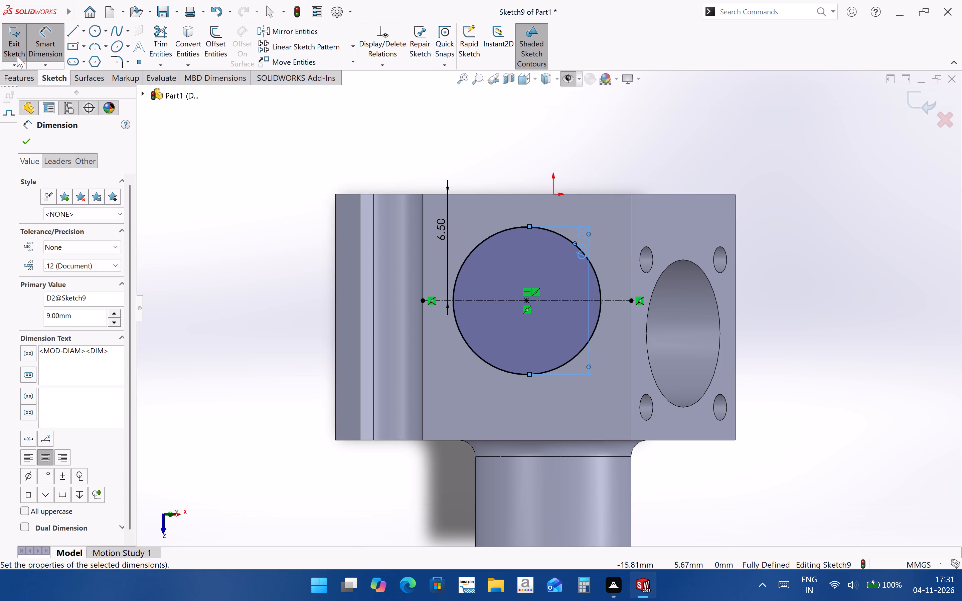
pyautogui.click(28, 80)
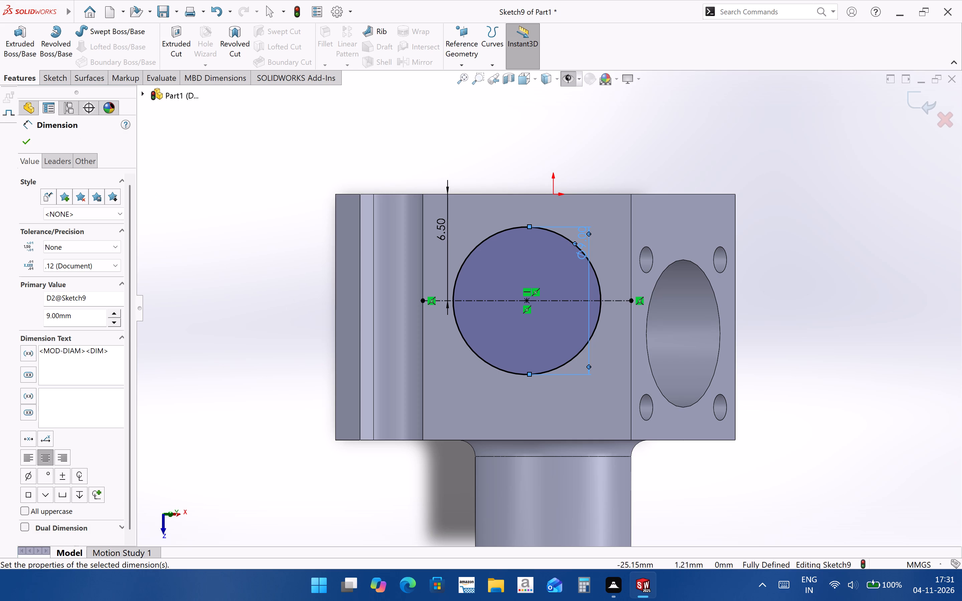
pyautogui.click(60, 82)
pyautogui.click(83, 39)
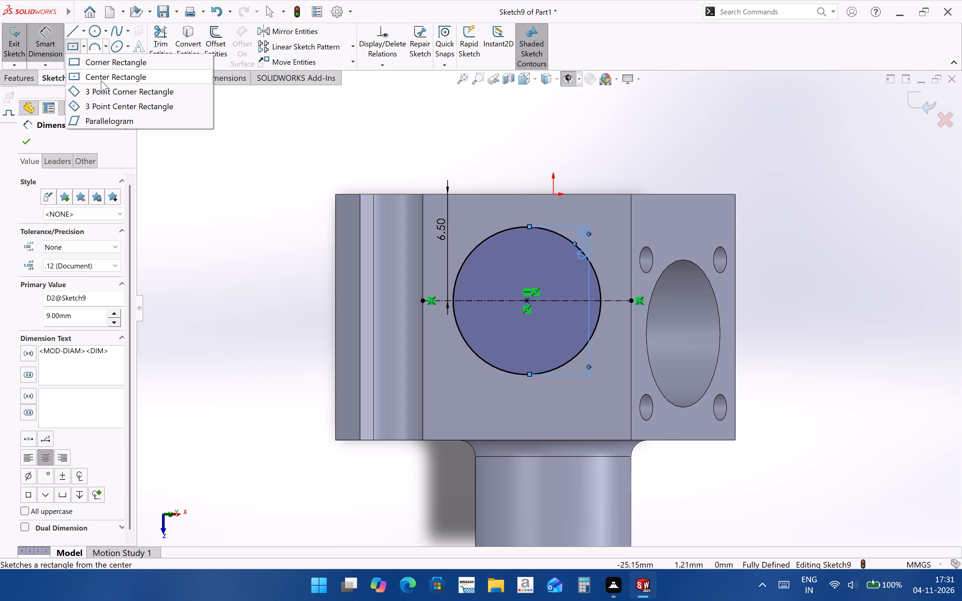
pyautogui.click(101, 80)
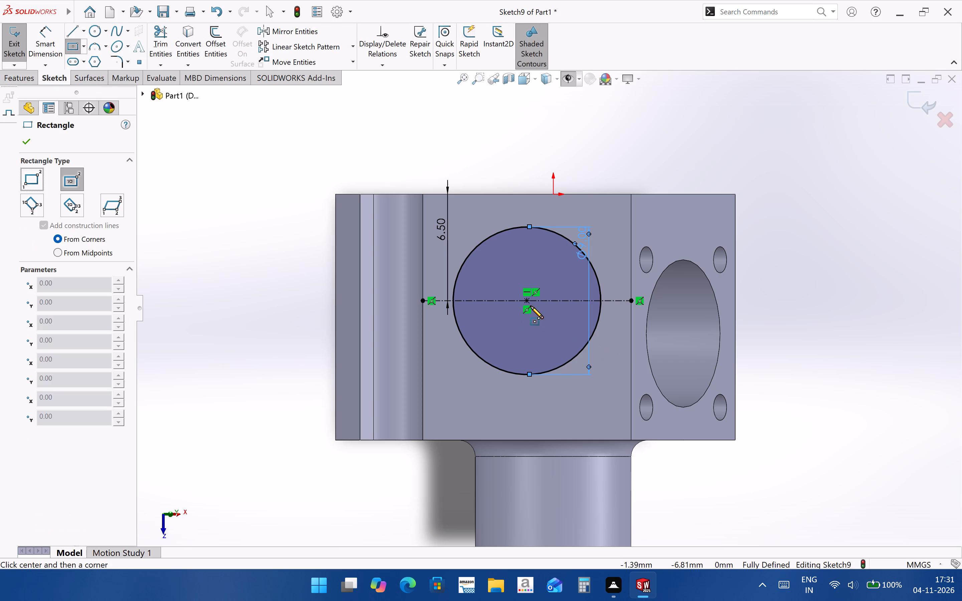
pyautogui.click(529, 303)
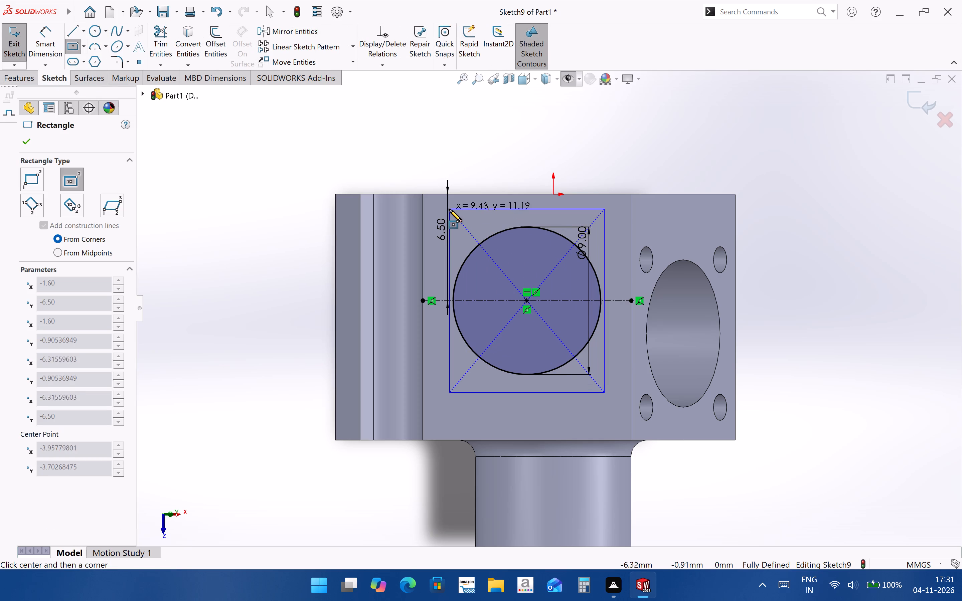
pyautogui.click(447, 209)
# Dimension the rectangle's width and height to 9 mm each.
pyautogui.click(37, 44)
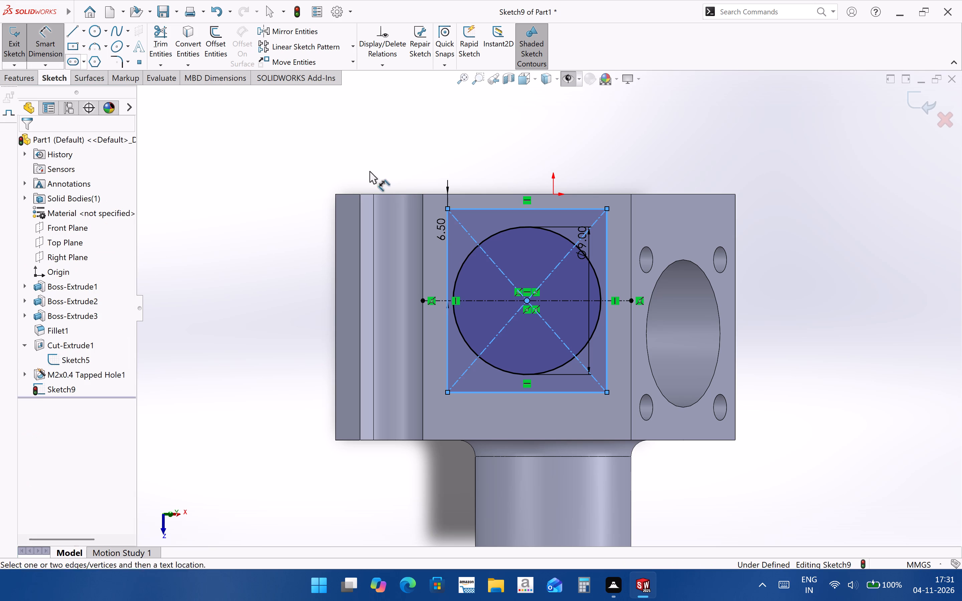
pyautogui.click(521, 210)
pyautogui.click(516, 166)
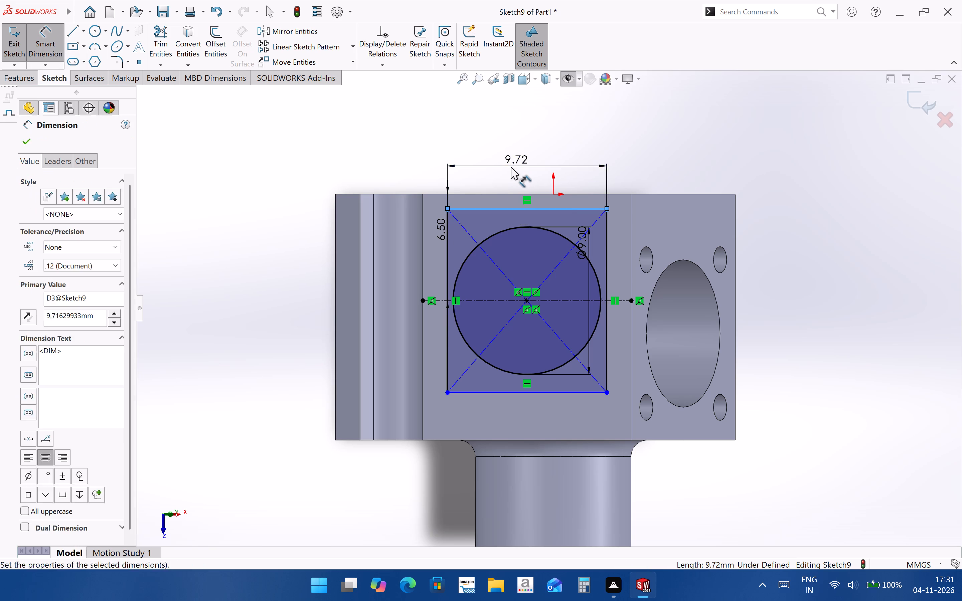
pyautogui.press('9')
pyautogui.press('Return')
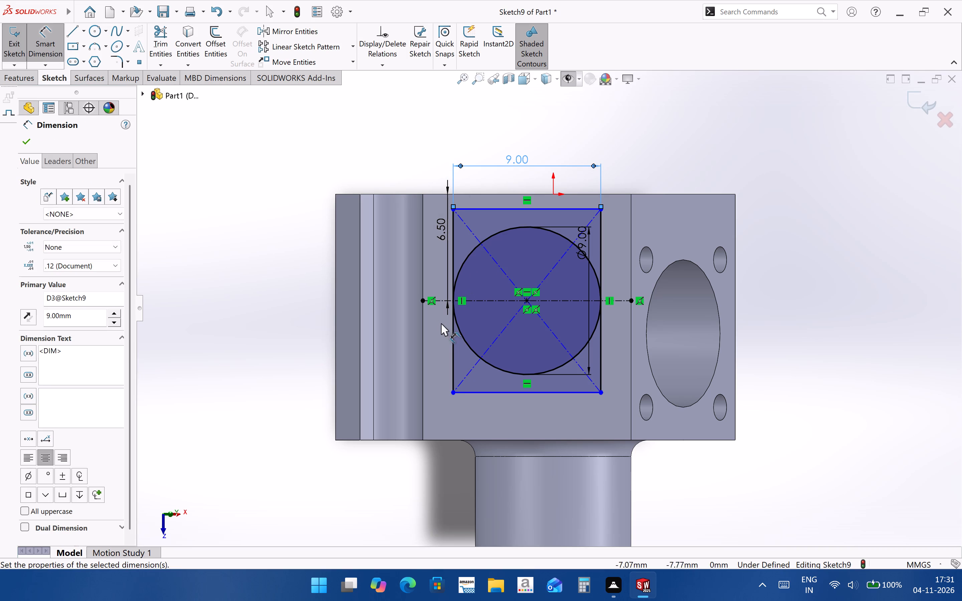
pyautogui.click(453, 328)
pyautogui.click(440, 331)
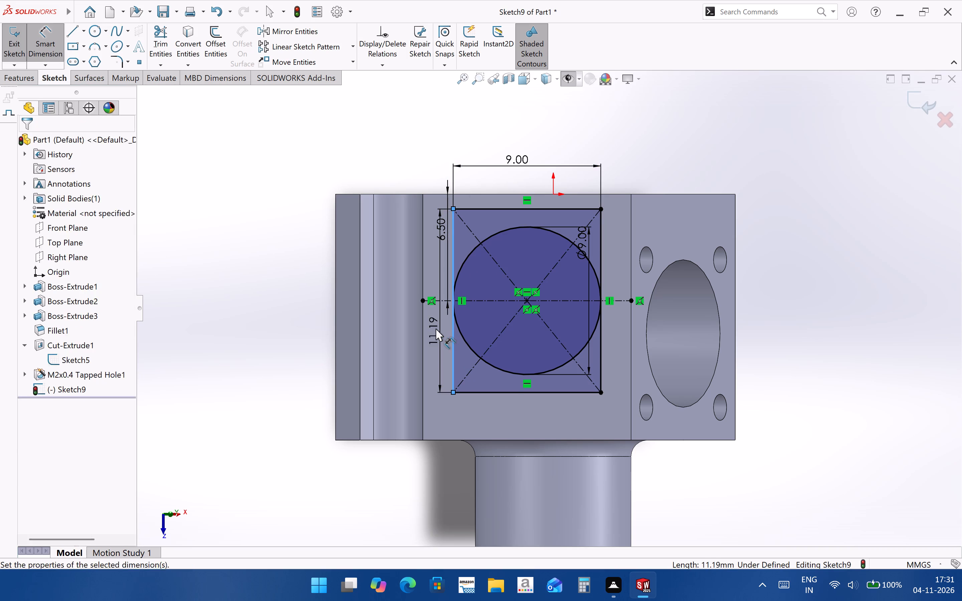
pyautogui.press('9')
pyautogui.press('Return')
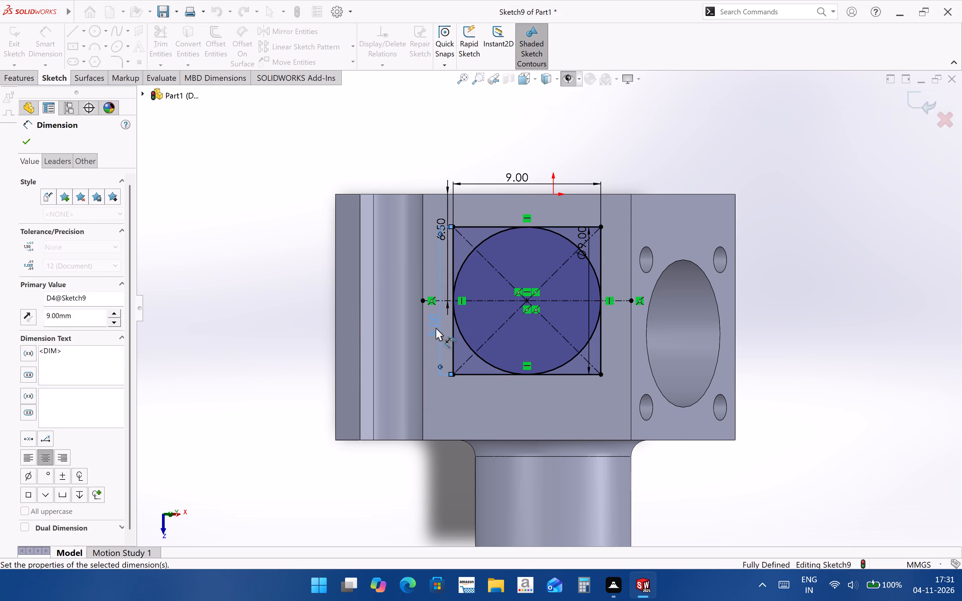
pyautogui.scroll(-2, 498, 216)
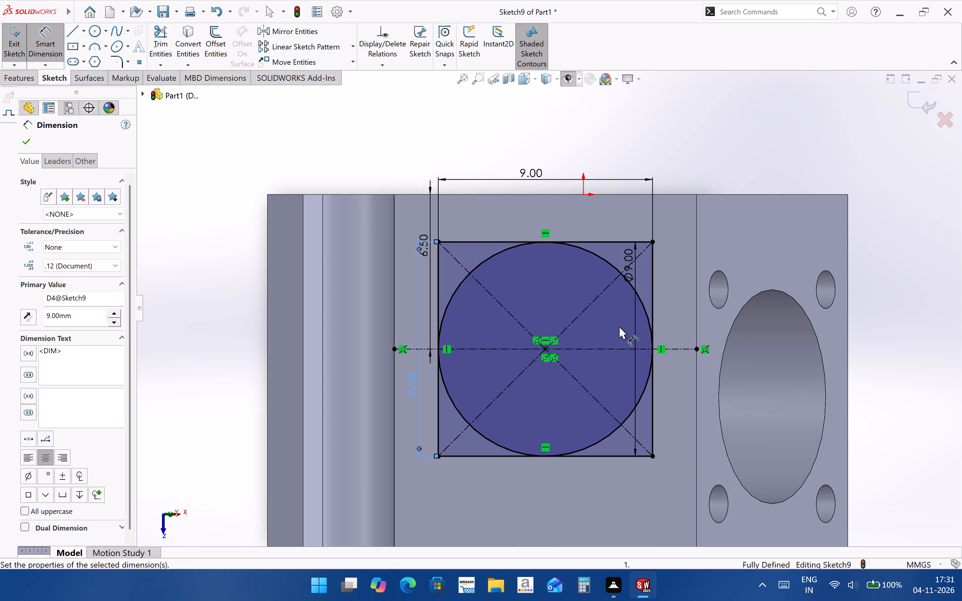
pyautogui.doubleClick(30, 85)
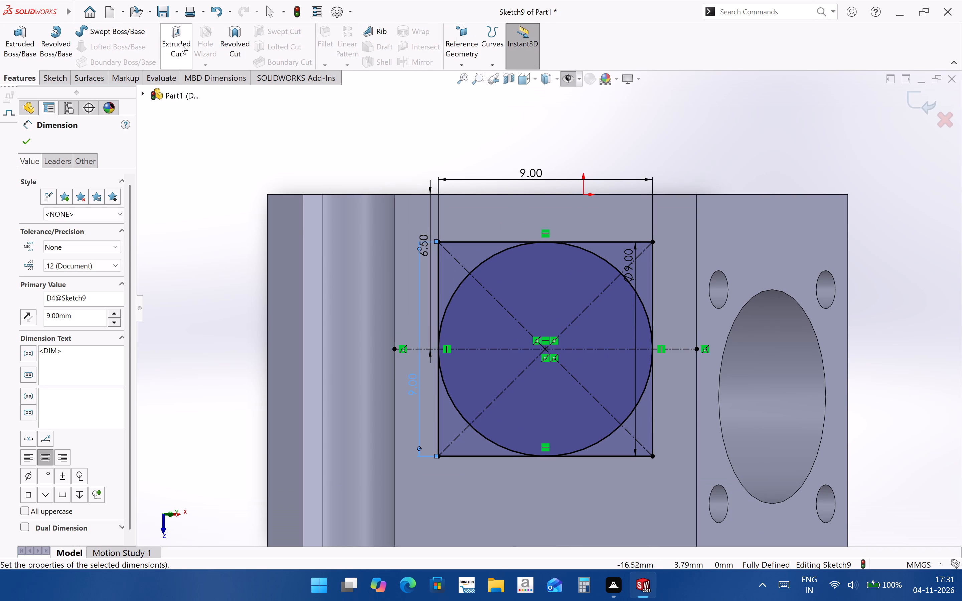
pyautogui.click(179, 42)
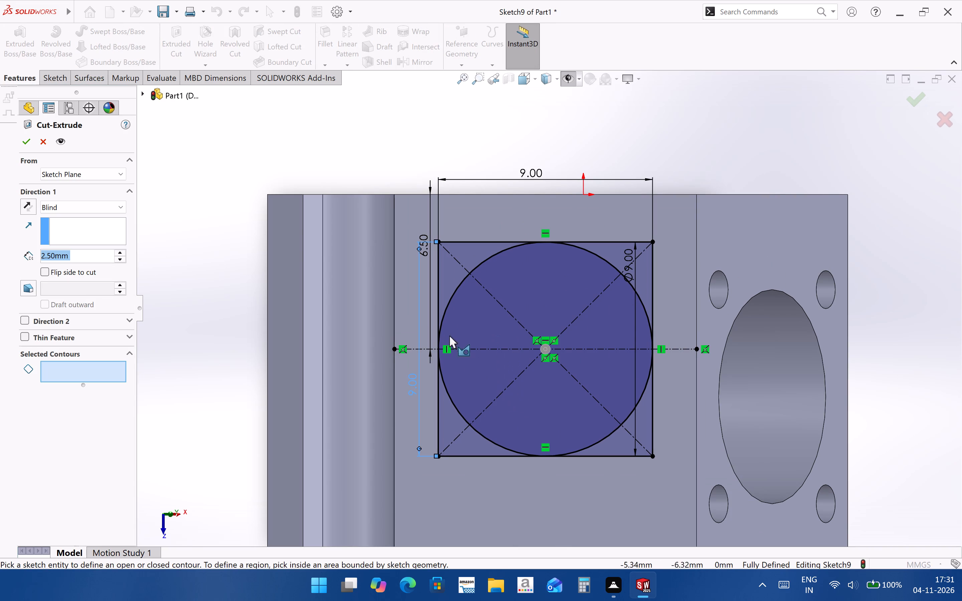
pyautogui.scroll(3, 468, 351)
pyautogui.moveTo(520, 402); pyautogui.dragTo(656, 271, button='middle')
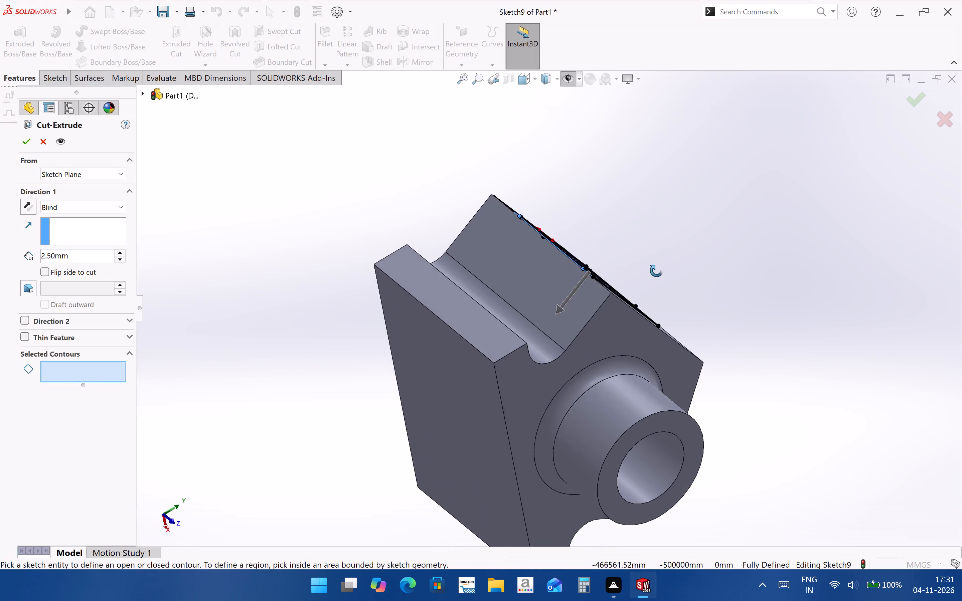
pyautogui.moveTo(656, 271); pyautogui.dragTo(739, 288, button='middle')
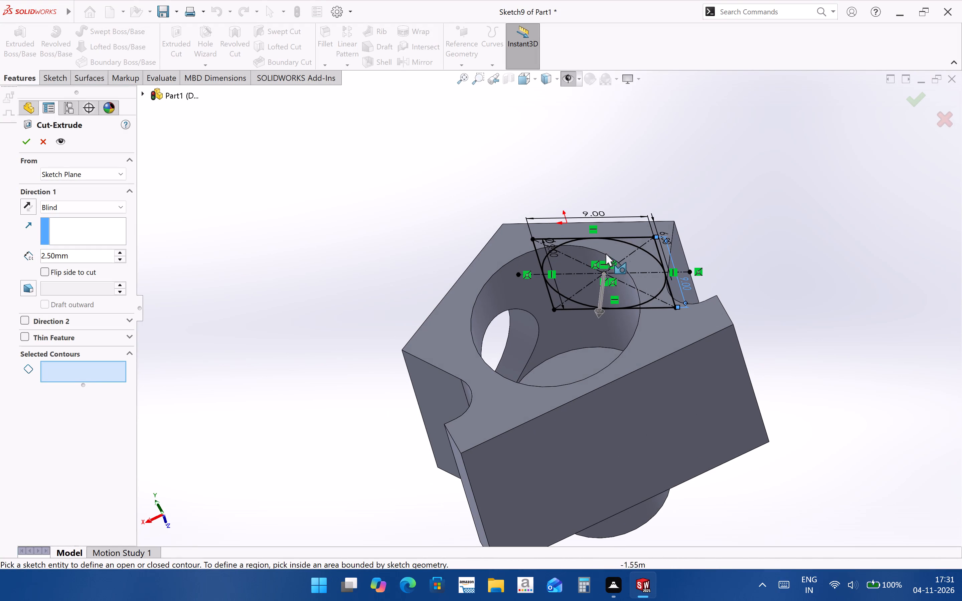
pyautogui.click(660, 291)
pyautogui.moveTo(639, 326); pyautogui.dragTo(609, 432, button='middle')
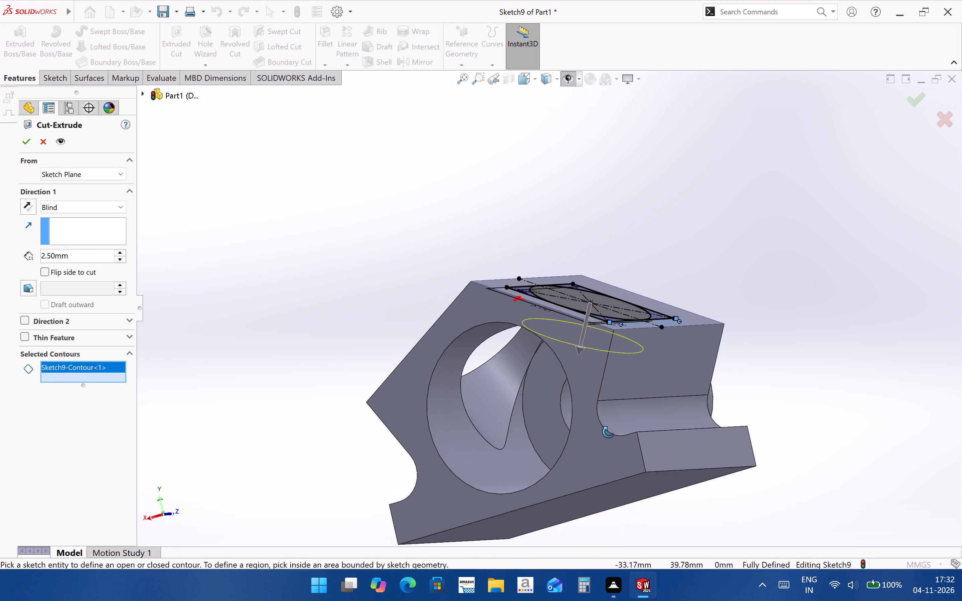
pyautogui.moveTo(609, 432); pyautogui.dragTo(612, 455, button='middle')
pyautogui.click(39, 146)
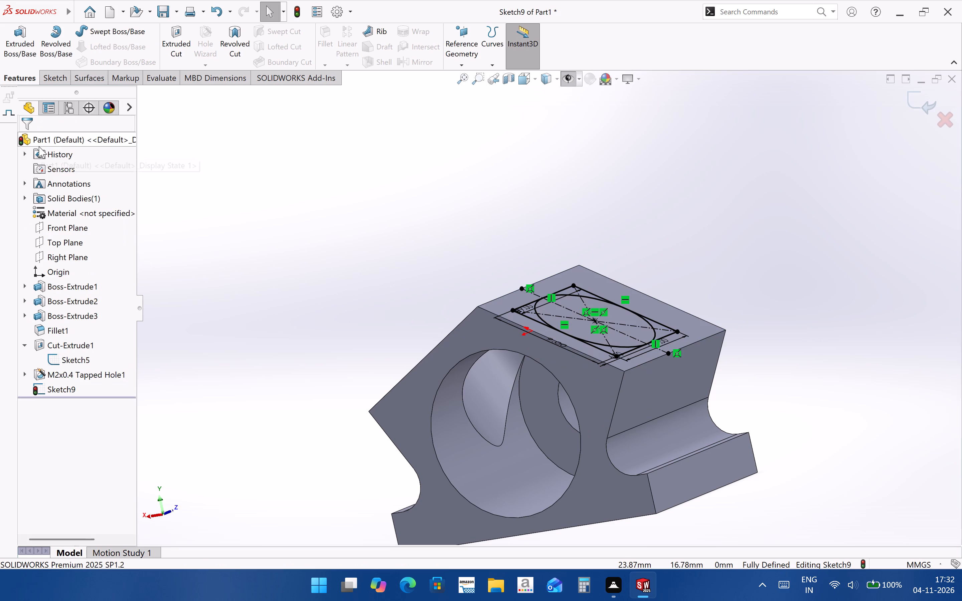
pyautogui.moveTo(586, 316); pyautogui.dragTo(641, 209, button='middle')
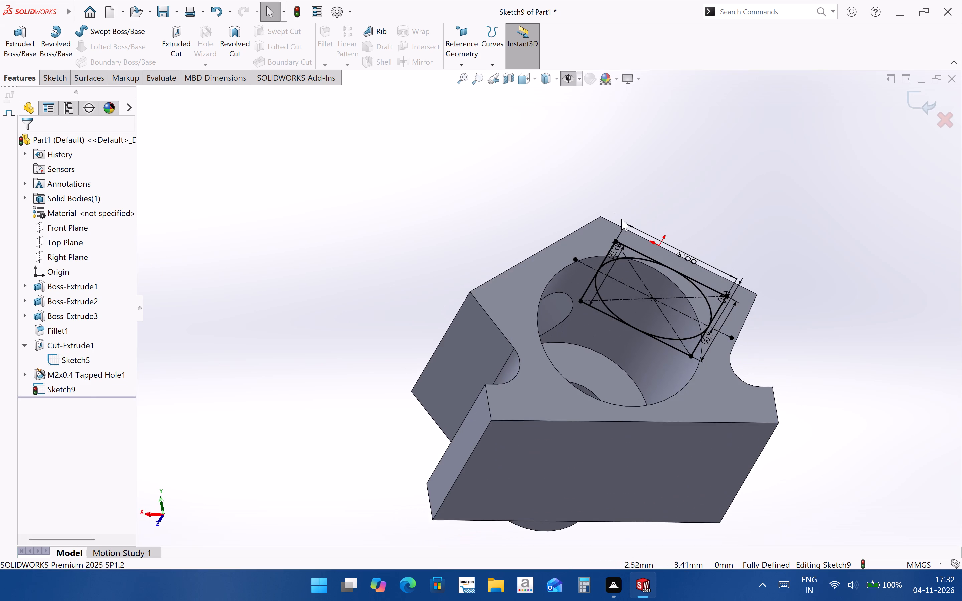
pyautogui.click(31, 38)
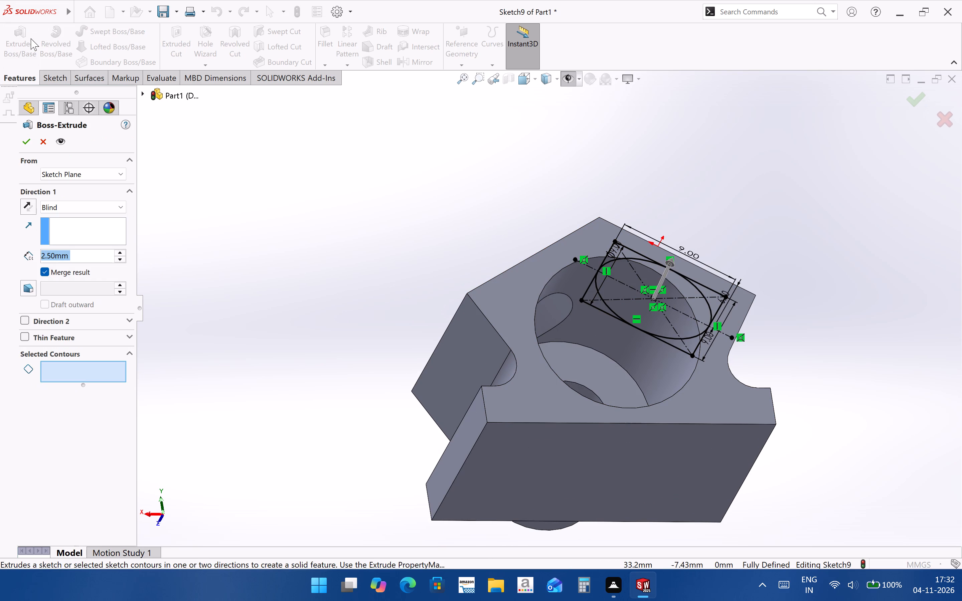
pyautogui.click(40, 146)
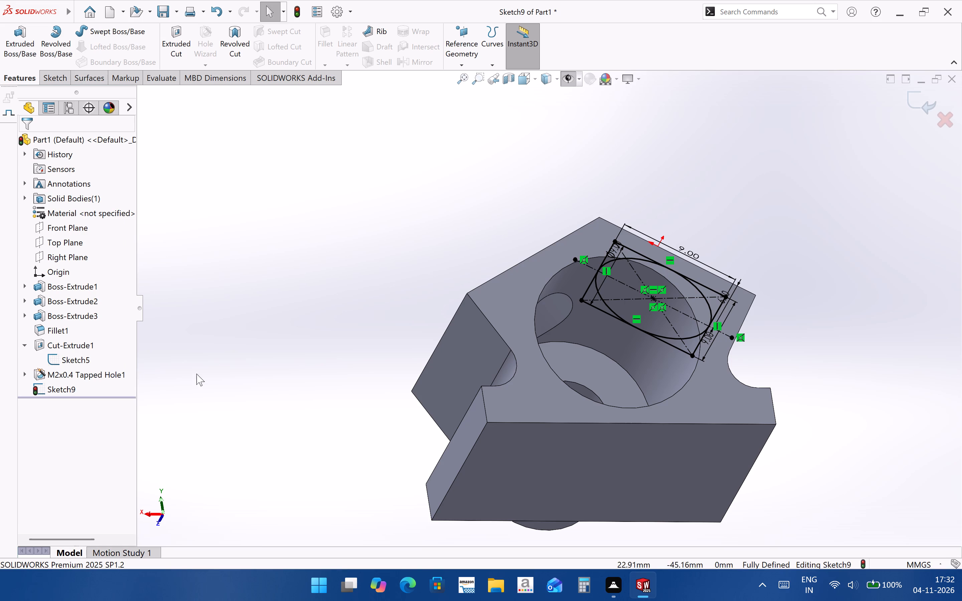
# Extrude-cut only the 9 mm circle contour from the sloped face with the Up To Next end condition.
pyautogui.click(188, 46)
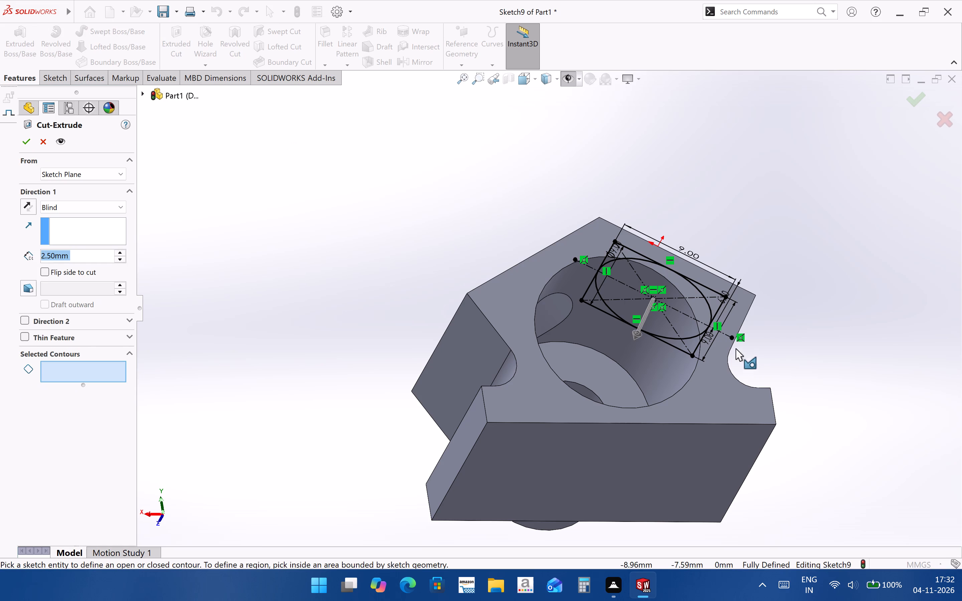
pyautogui.click(711, 314)
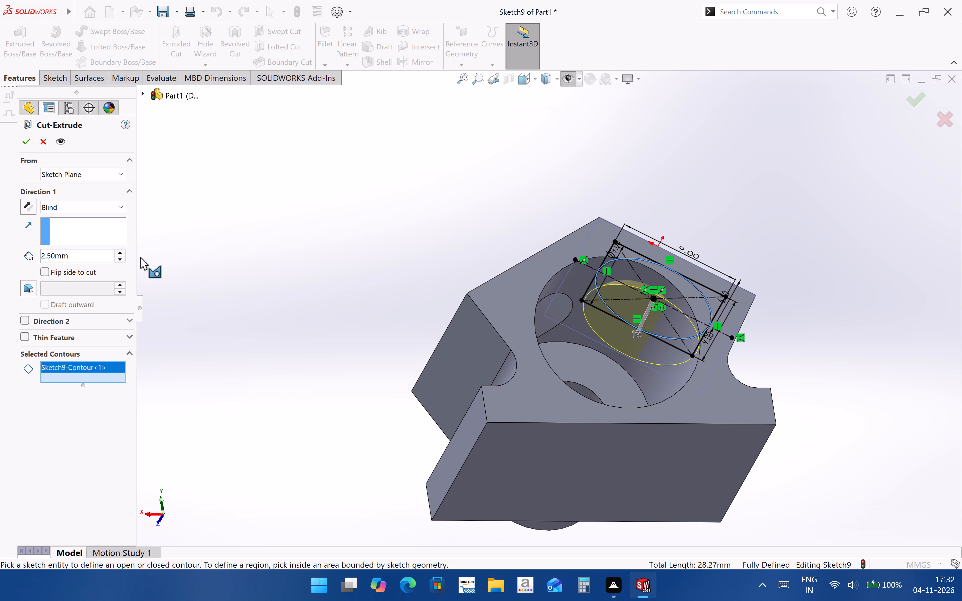
pyautogui.click(69, 208)
pyautogui.click(91, 249)
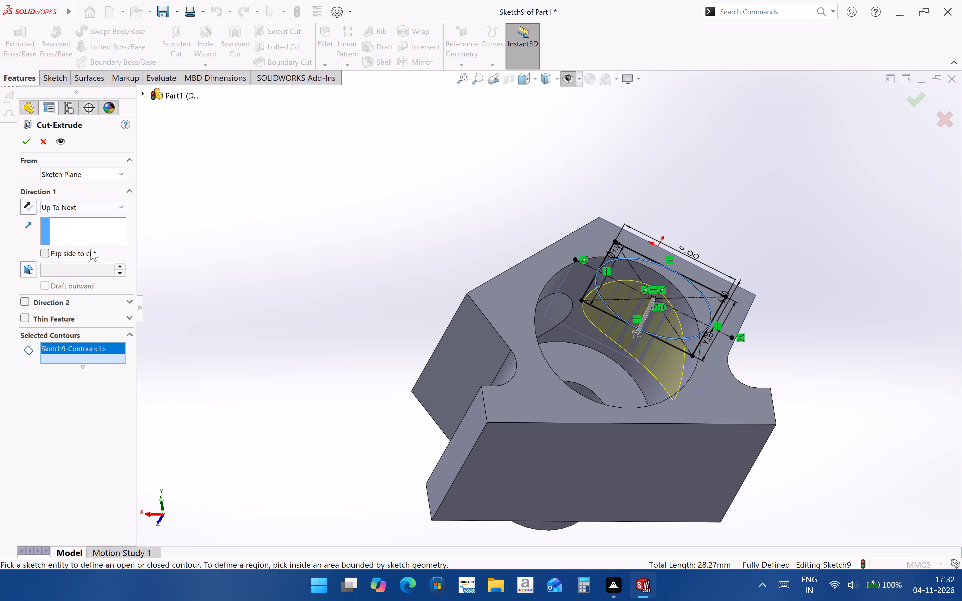
pyautogui.click(25, 143)
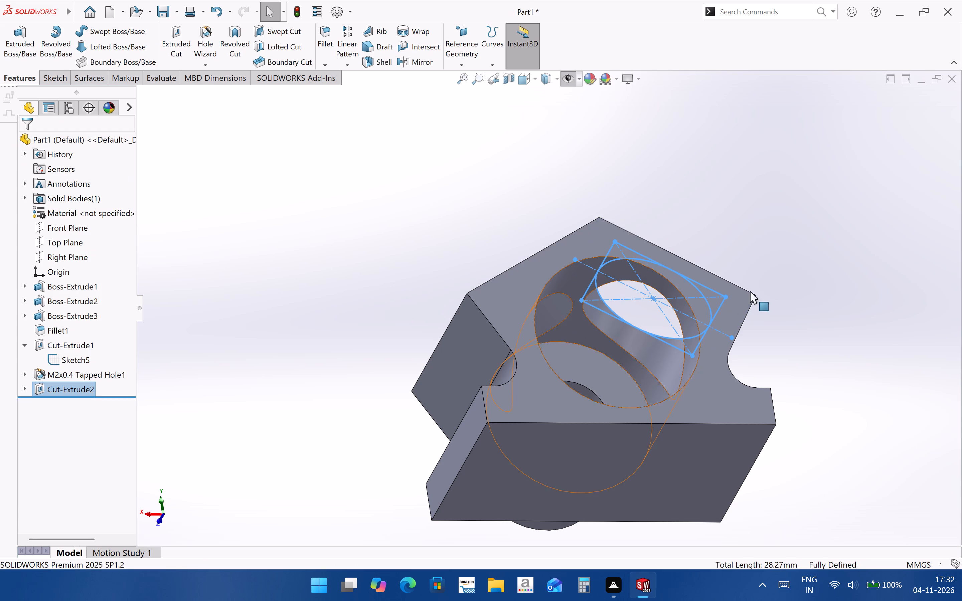
# Examine the new 9 mm cut, its intersection with the bore, and the existing M2 tapped holes from several angles.
pyautogui.click(813, 287)
pyautogui.moveTo(752, 334); pyautogui.dragTo(615, 554, button='middle')
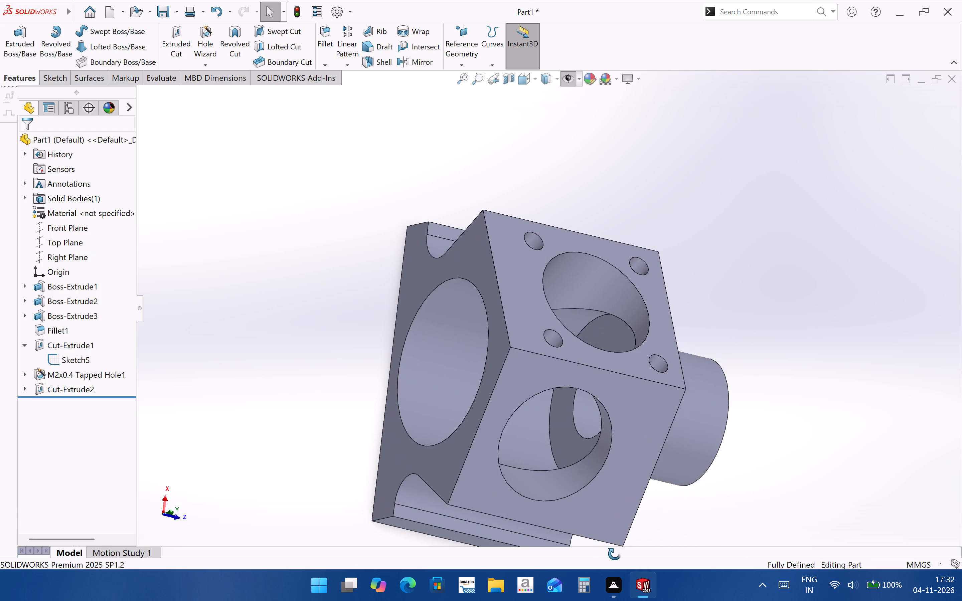
pyautogui.moveTo(615, 554); pyautogui.dragTo(586, 431, button='middle')
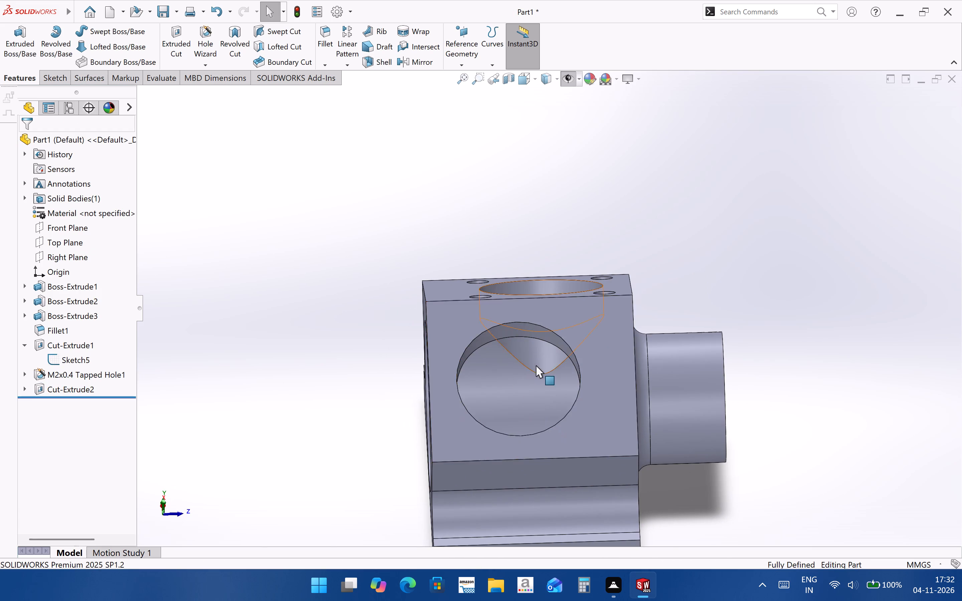
pyautogui.moveTo(539, 365); pyautogui.dragTo(612, 483, button='middle')
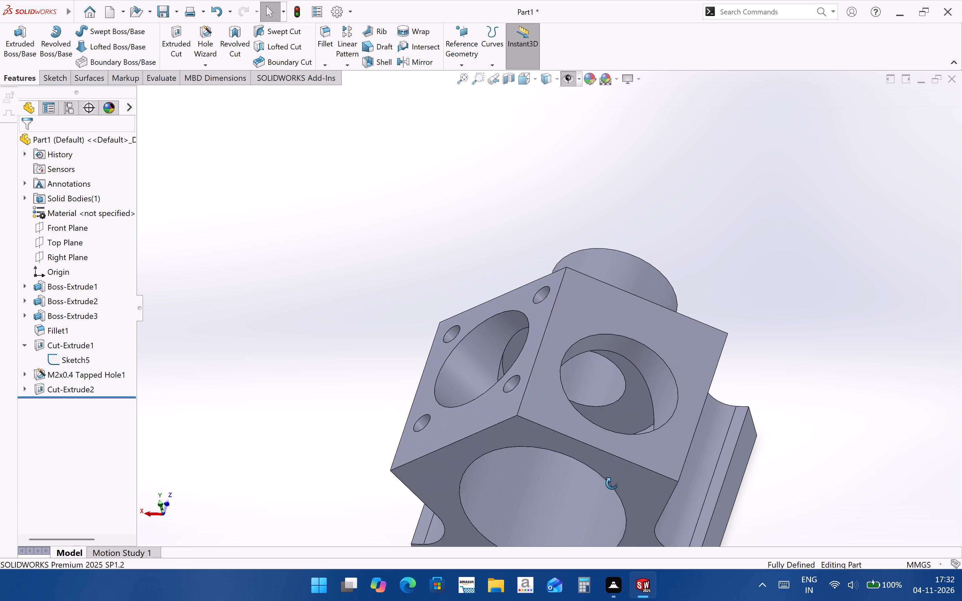
pyautogui.moveTo(612, 483); pyautogui.dragTo(624, 492, button='middle')
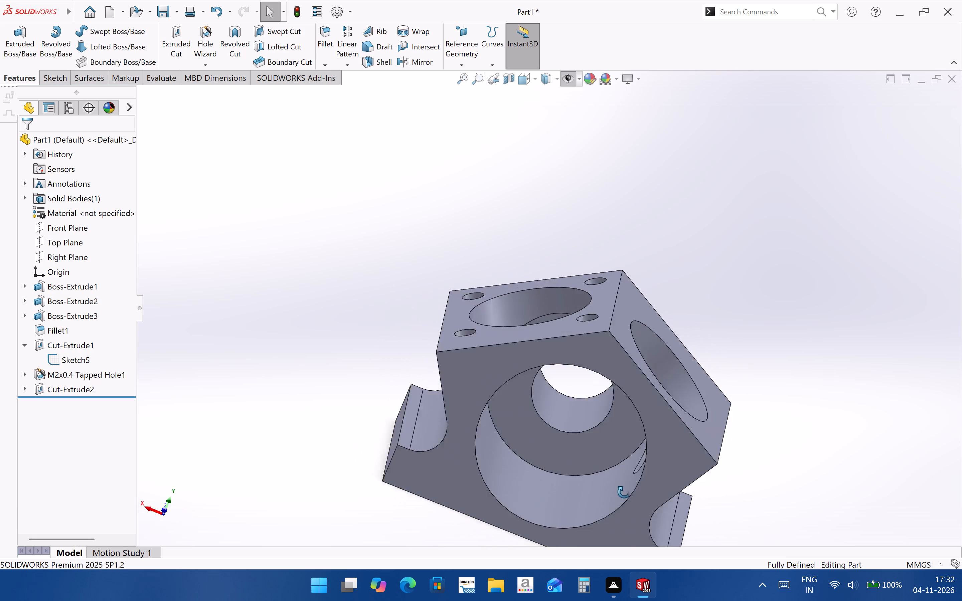
pyautogui.moveTo(624, 492); pyautogui.dragTo(554, 457, button='middle')
pyautogui.scroll(6, 554, 457)
pyautogui.moveTo(514, 344); pyautogui.dragTo(477, 474, button='middle')
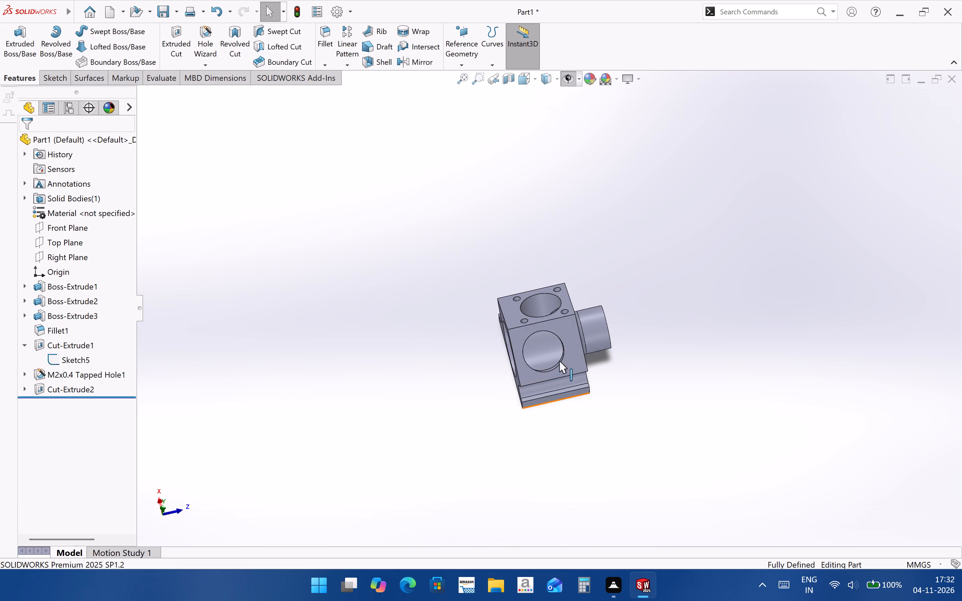
pyautogui.scroll(-3, 560, 311)
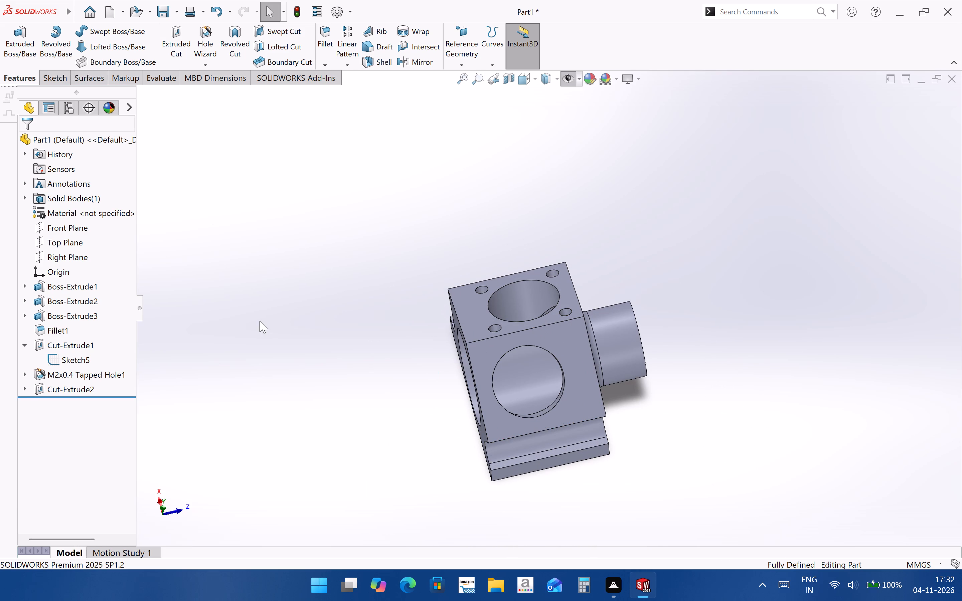
pyautogui.click(101, 376)
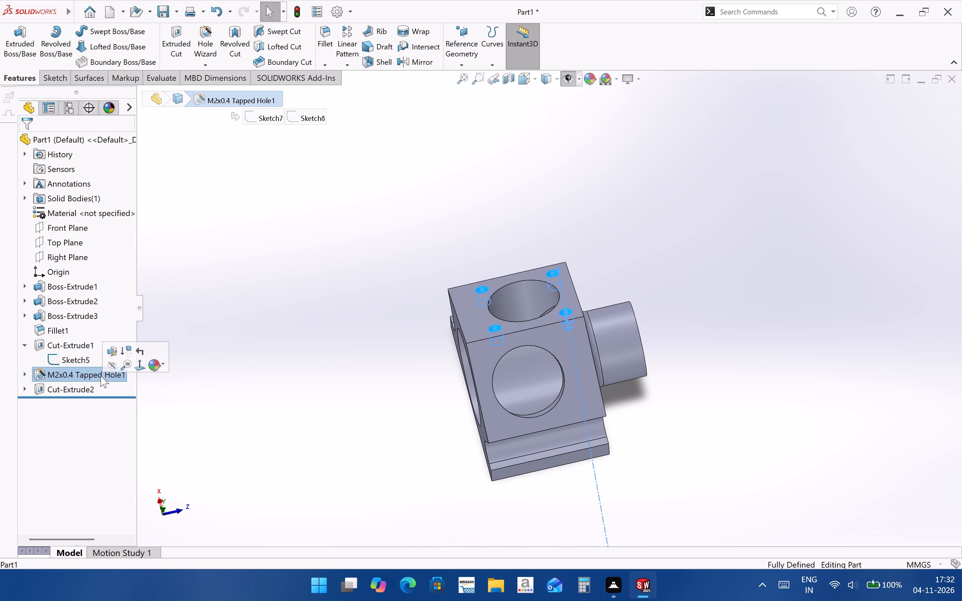
pyautogui.click(408, 168)
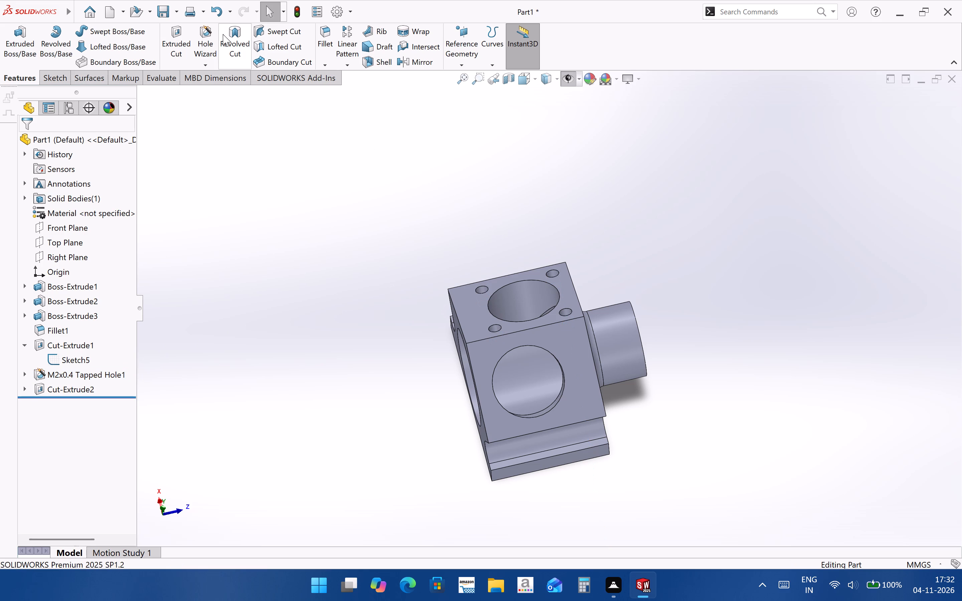
# Start a Hole Wizard hole, show the sketch of the second 9 mm cut, and turn the display of all item types back on.
pyautogui.click(212, 31)
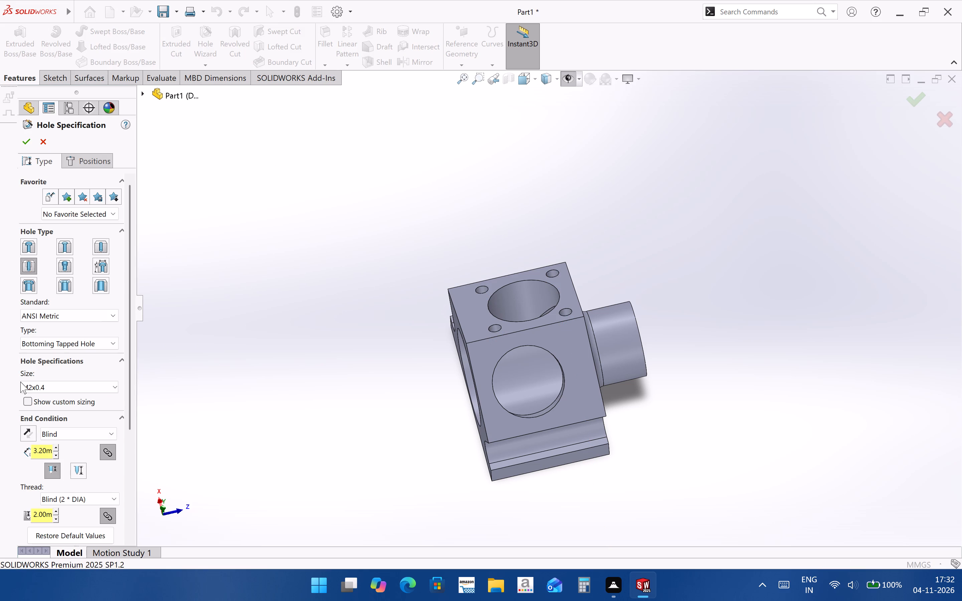
pyautogui.click(144, 93)
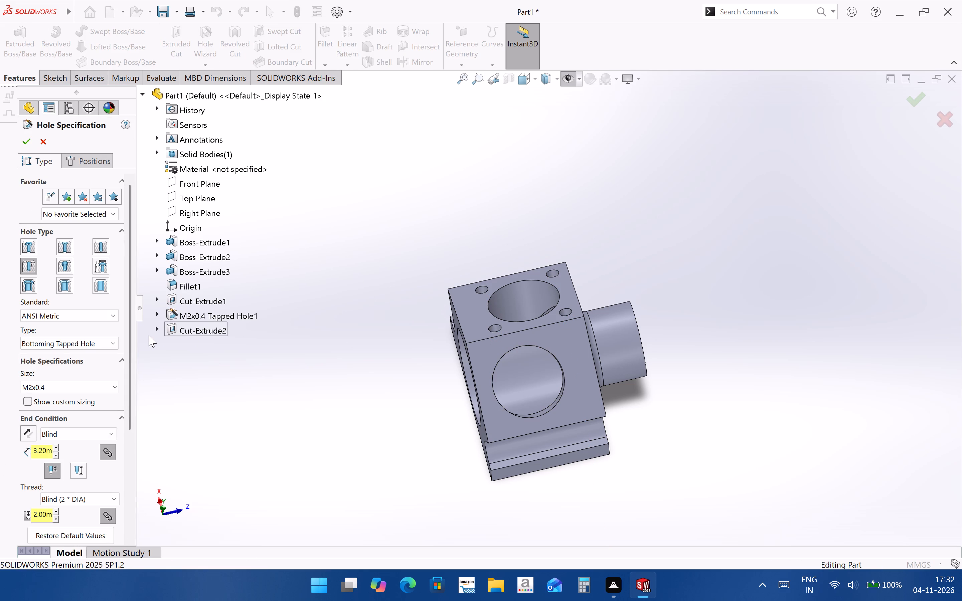
pyautogui.click(157, 330)
pyautogui.click(194, 344)
pyautogui.click(213, 342)
pyautogui.click(196, 342)
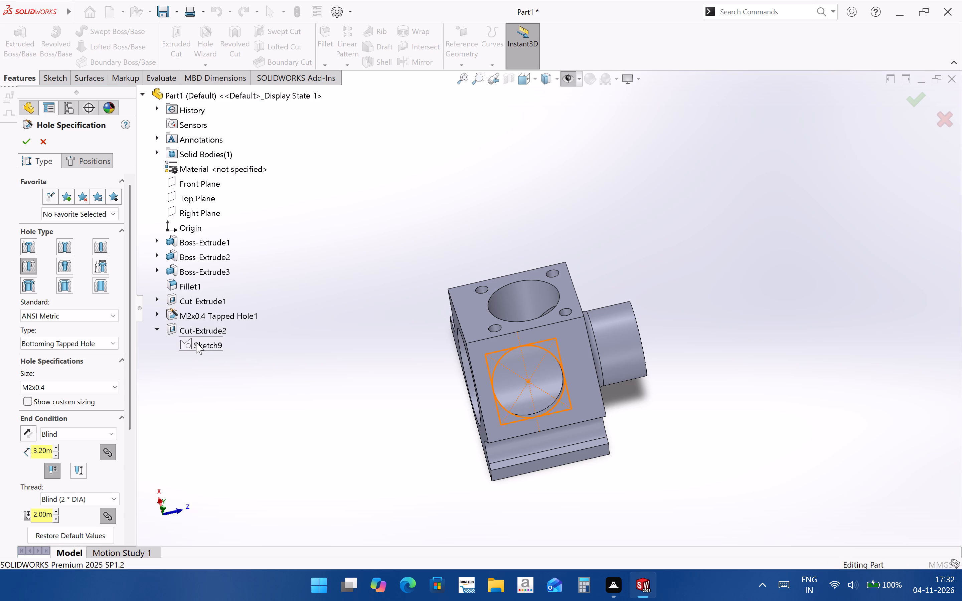
pyautogui.rightClick(196, 342)
pyautogui.click(222, 363)
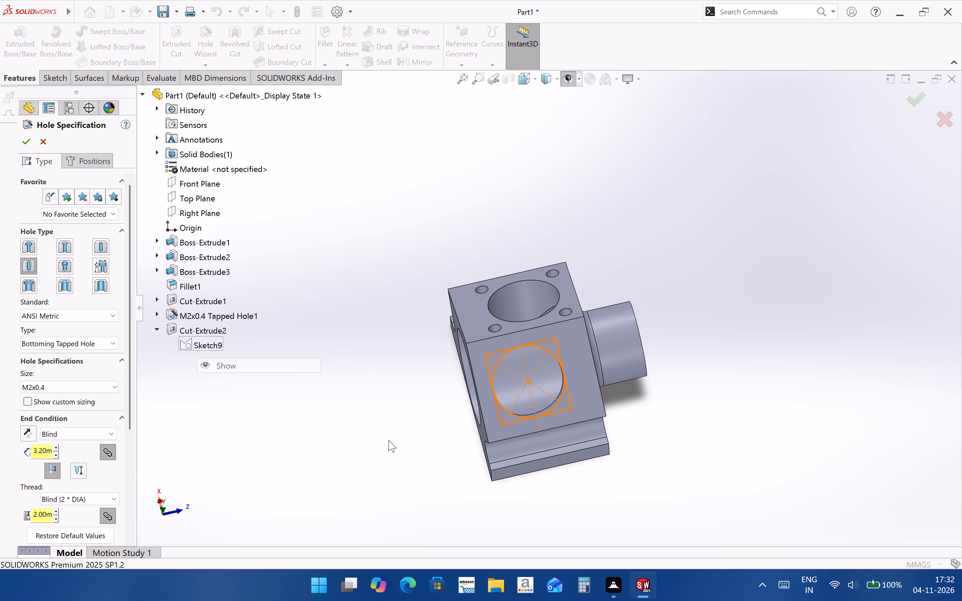
pyautogui.click(147, 96)
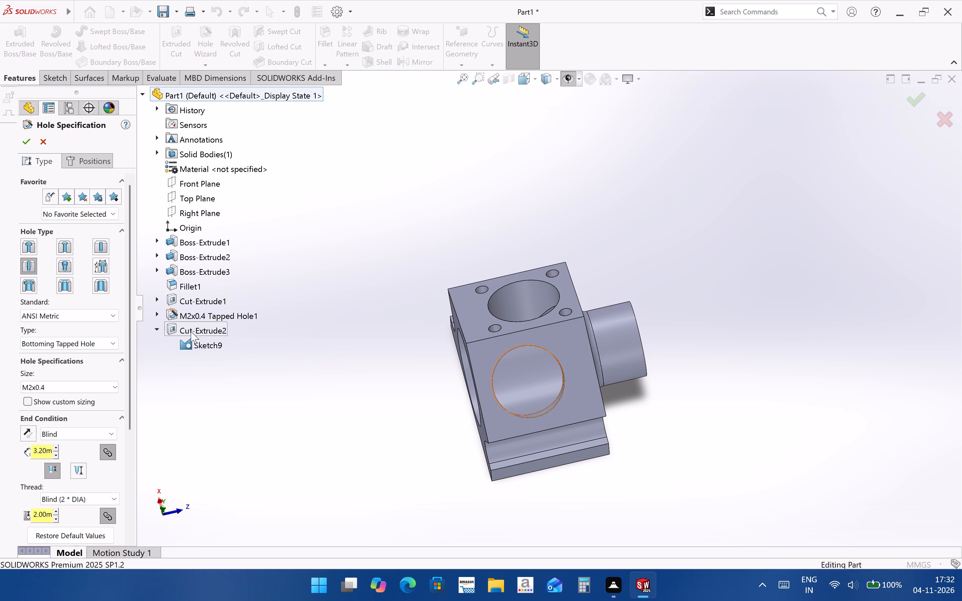
pyautogui.click(198, 343)
pyautogui.rightClick(198, 343)
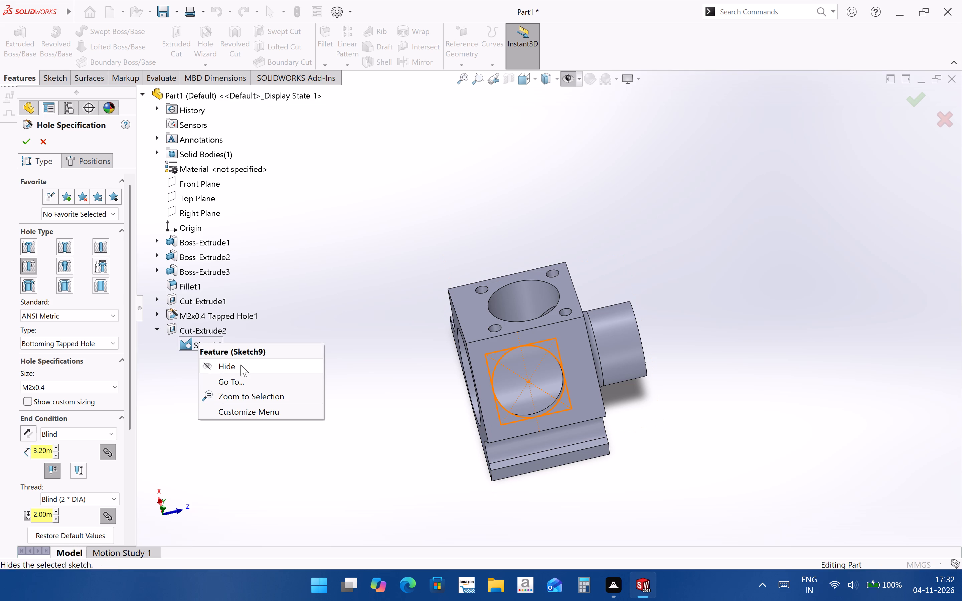
pyautogui.click(507, 213)
pyautogui.click(567, 83)
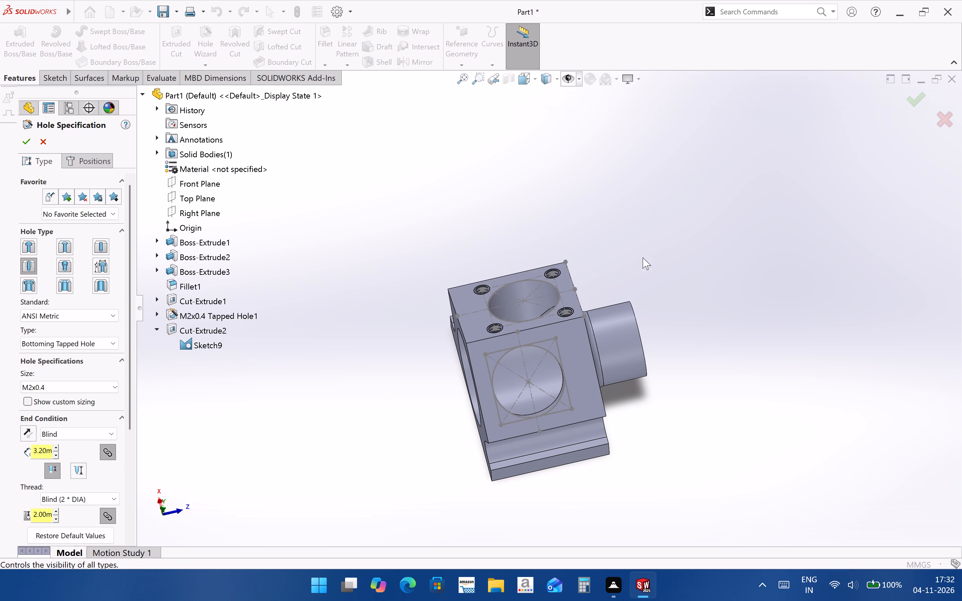
pyautogui.click(723, 357)
# Place four M2x0.4 bottoming tapped holes, blind 3.20 mm deep, at the corners of the 9 mm square on the second sloped face.
pyautogui.click(73, 167)
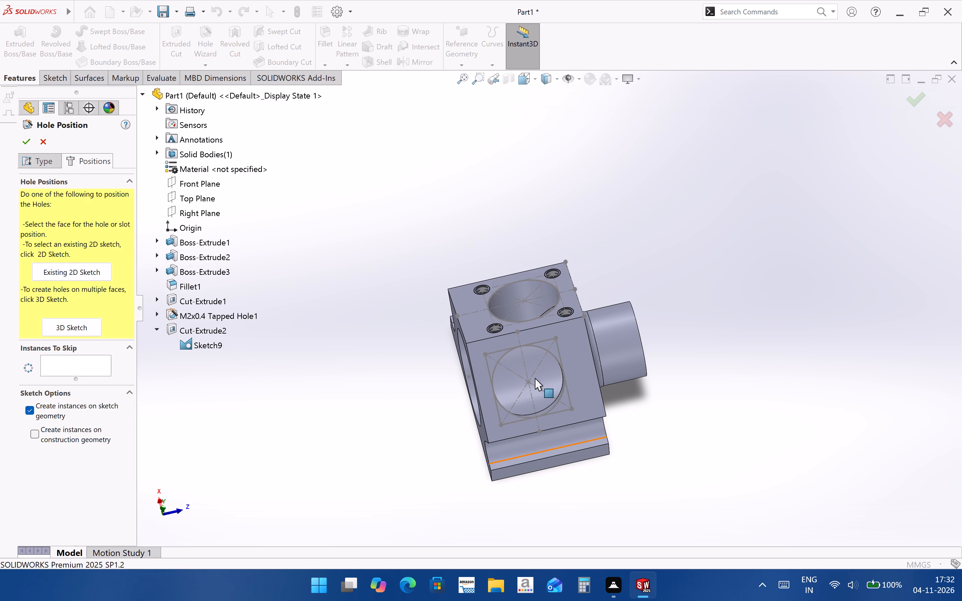
pyautogui.scroll(-3, 499, 350)
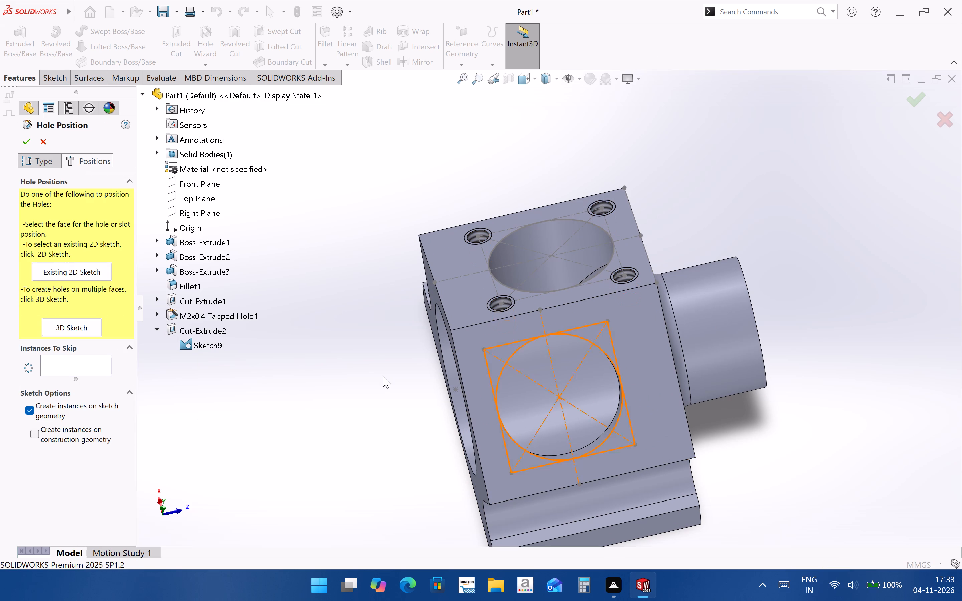
pyautogui.click(520, 326)
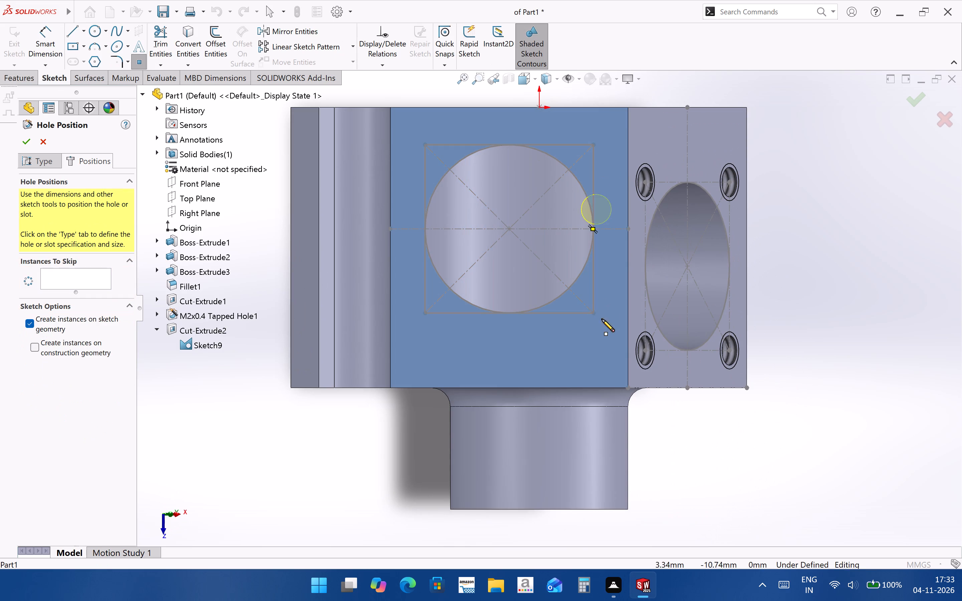
pyautogui.scroll(-5, 594, 315)
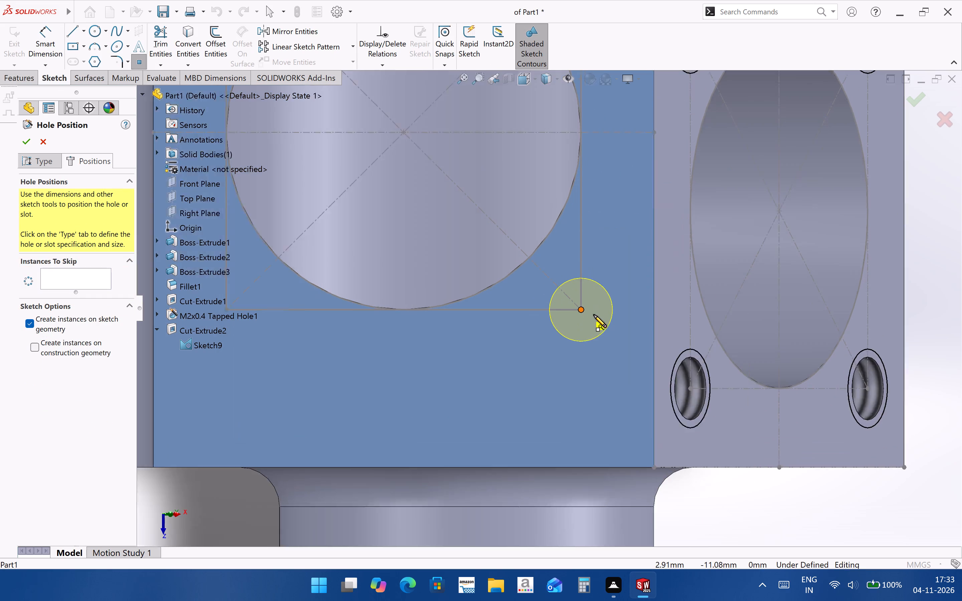
pyautogui.scroll(-1, 594, 315)
pyautogui.click(570, 308)
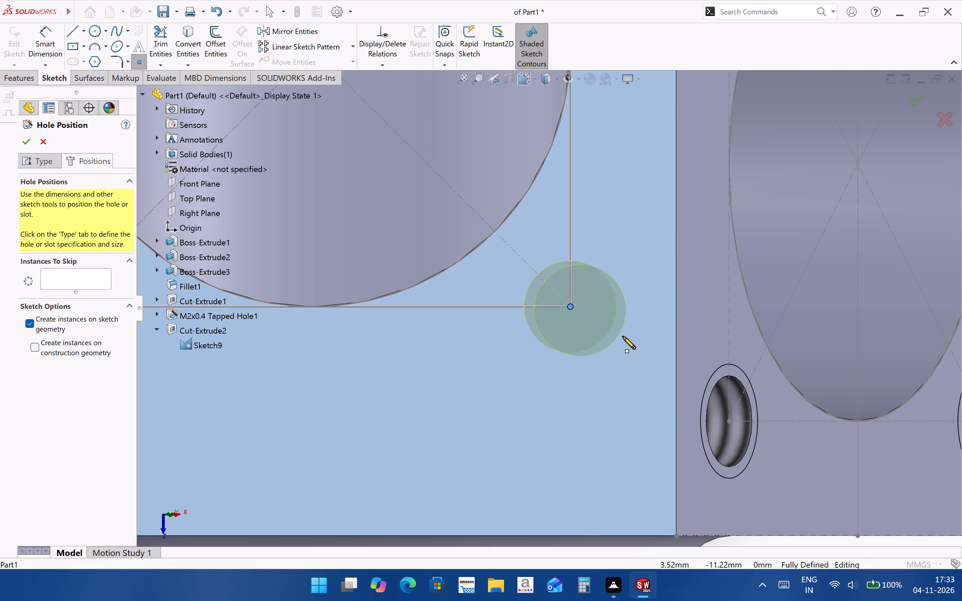
pyautogui.scroll(3, 625, 340)
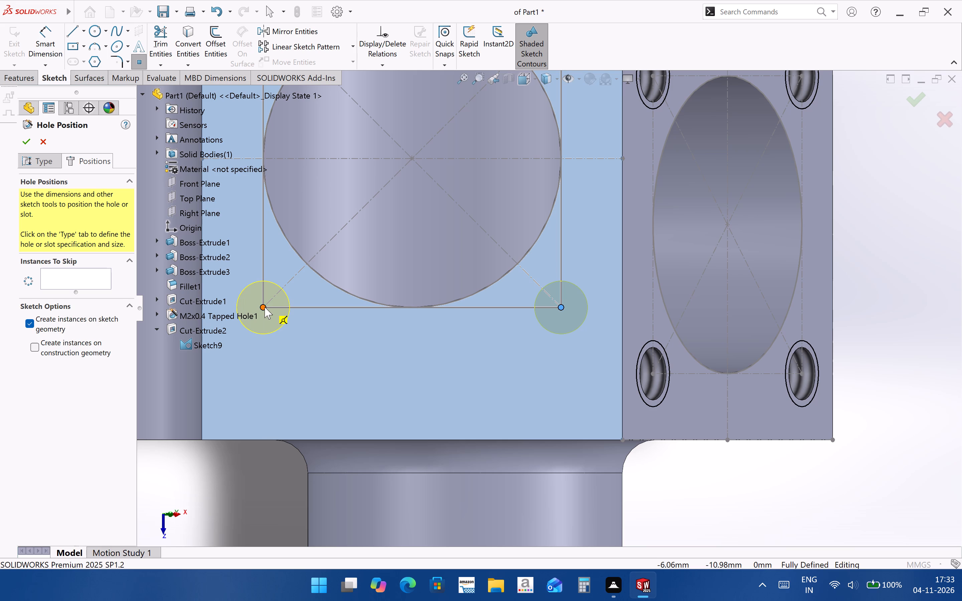
pyautogui.click(264, 307)
pyautogui.scroll(7, 529, 342)
pyautogui.scroll(-2, 526, 235)
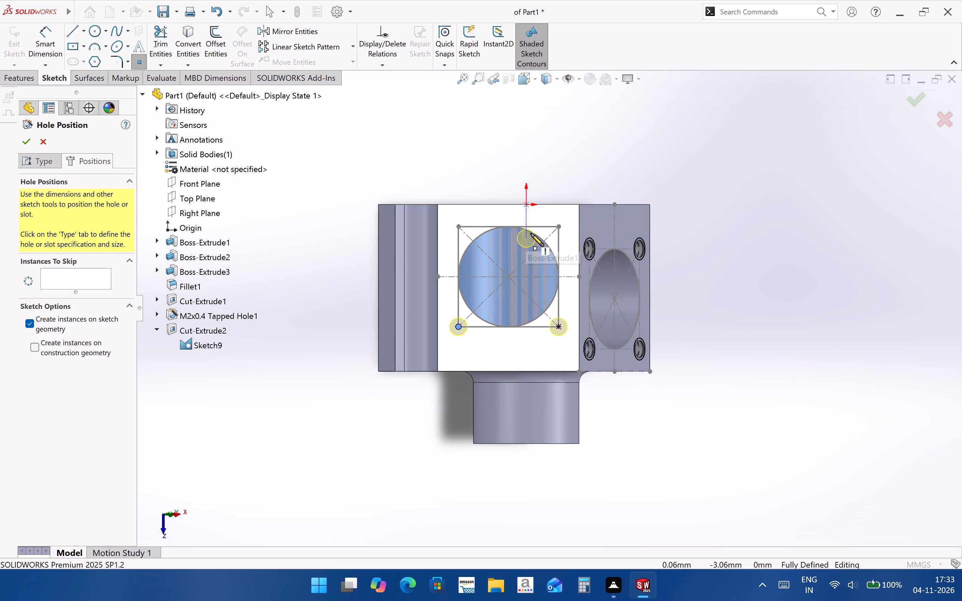
pyautogui.scroll(-6, 531, 233)
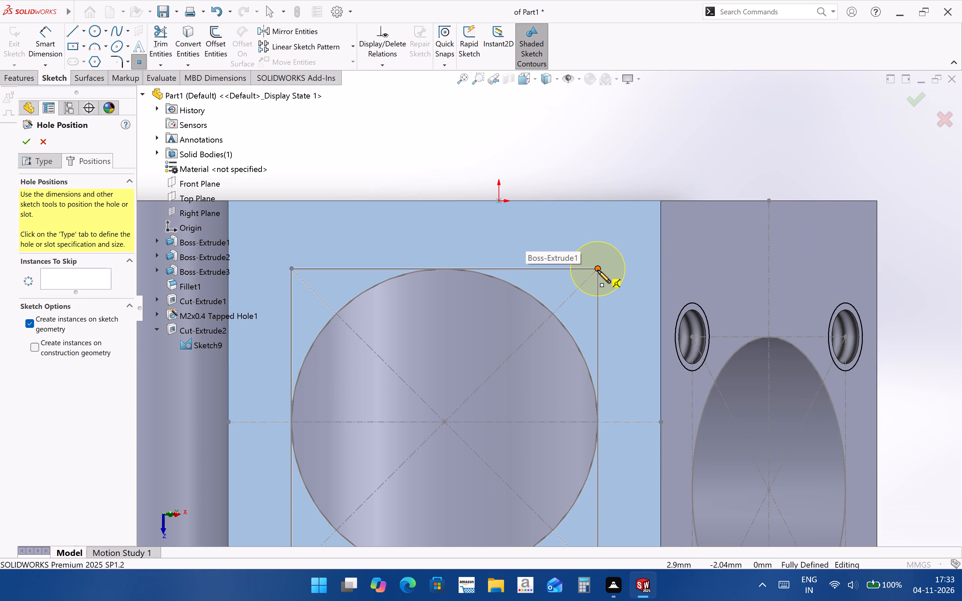
pyautogui.click(598, 270)
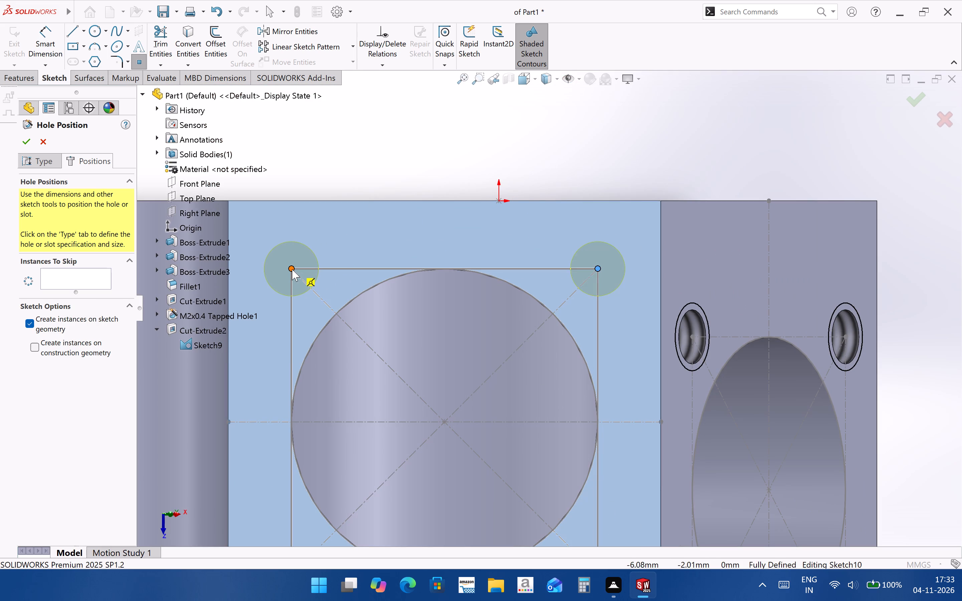
pyautogui.click(292, 269)
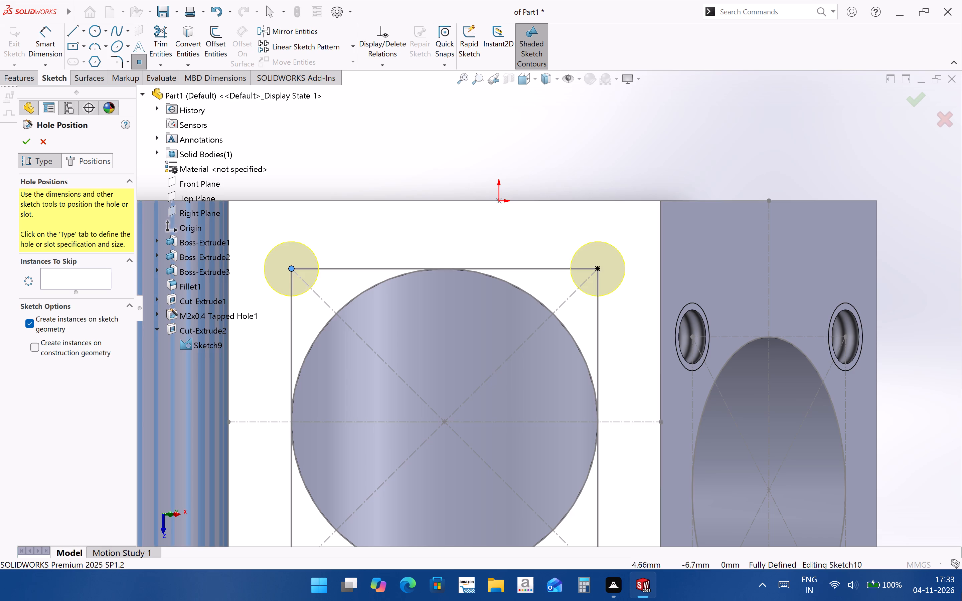
pyautogui.click(23, 146)
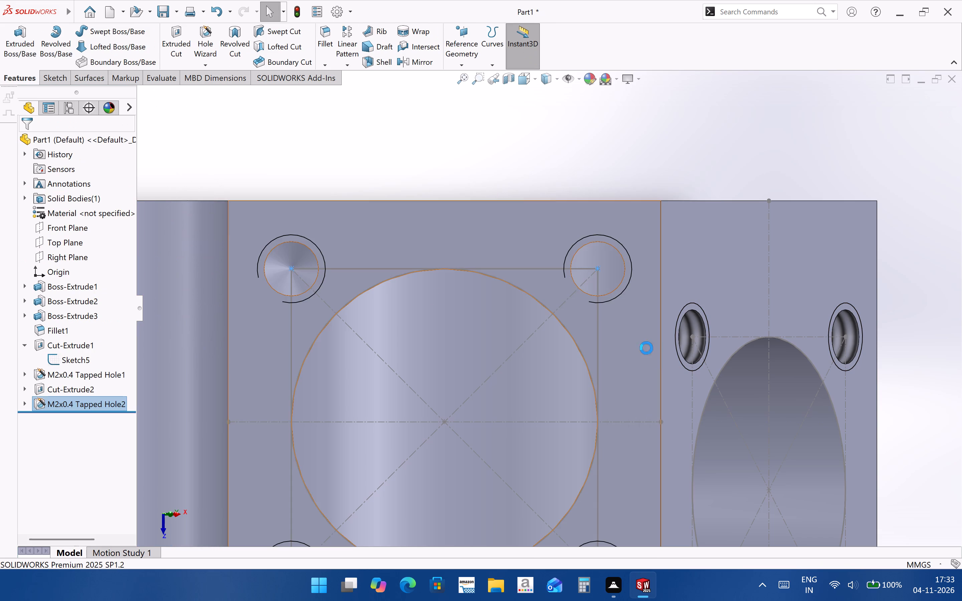
# Hide all item types so the sketches and cosmetic threads are not displayed on the model.
pyautogui.scroll(7, 625, 357)
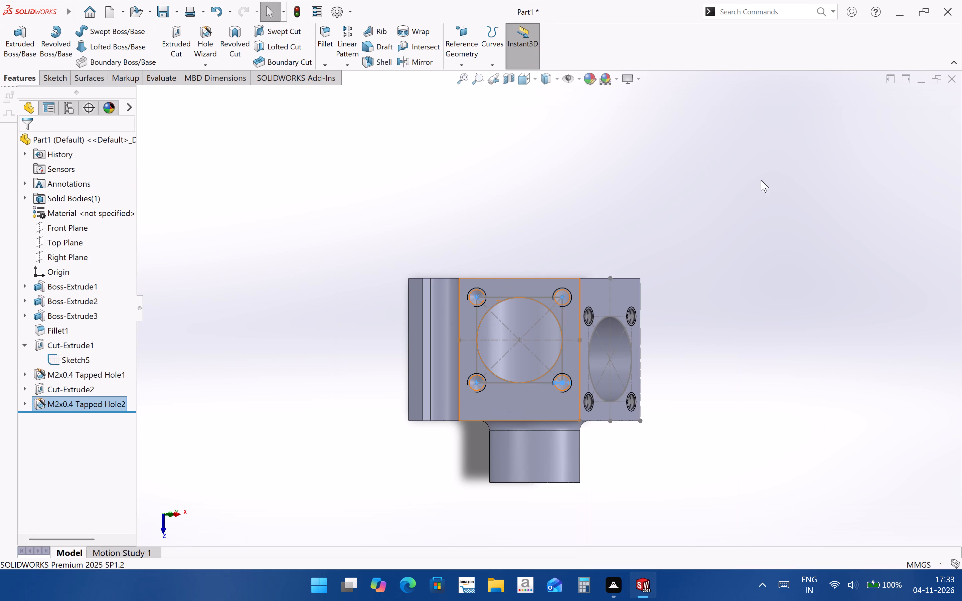
pyautogui.click(253, 360)
pyautogui.scroll(-3, 443, 275)
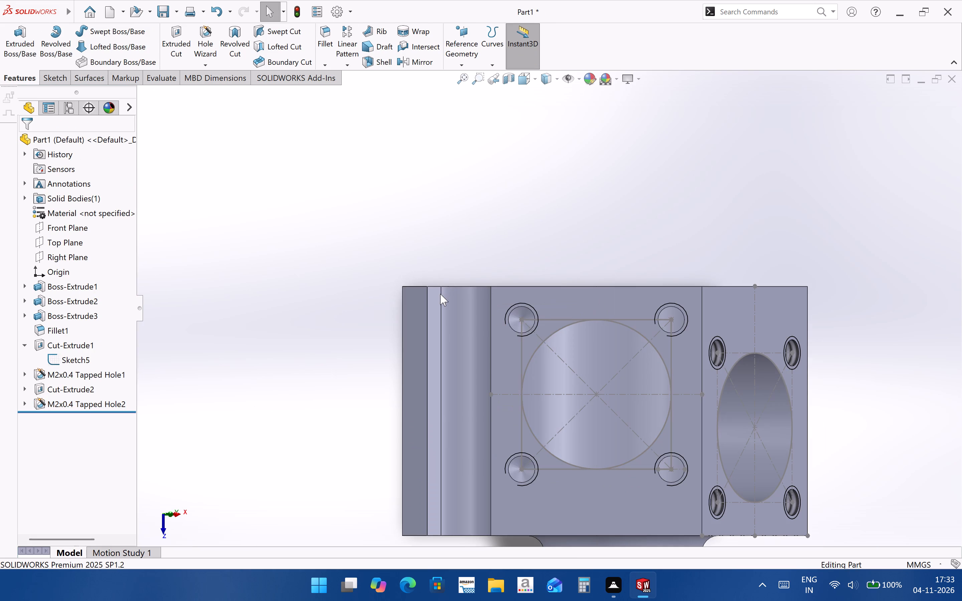
pyautogui.click(21, 400)
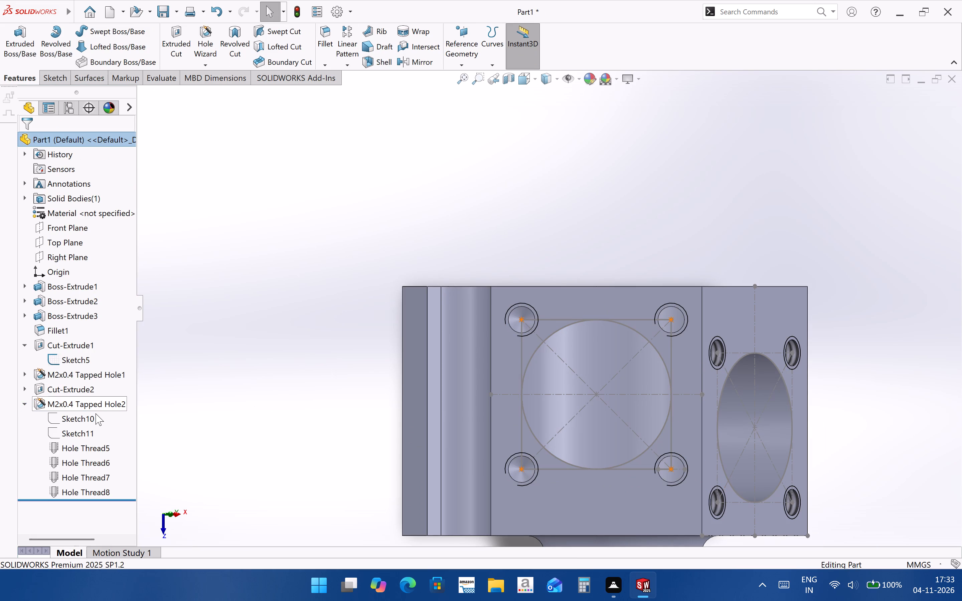
pyautogui.click(28, 403)
pyautogui.click(313, 355)
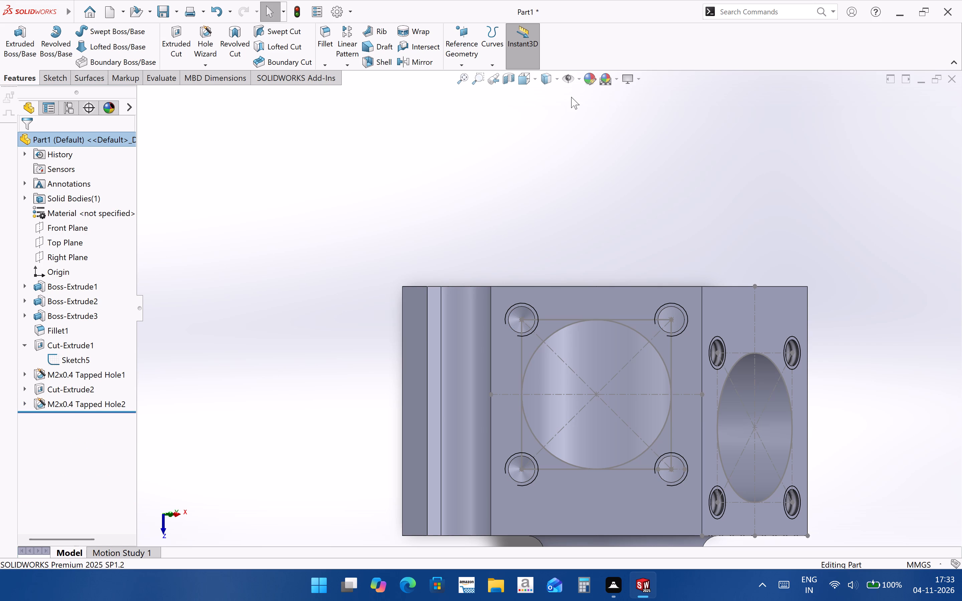
pyautogui.click(565, 80)
pyautogui.click(556, 180)
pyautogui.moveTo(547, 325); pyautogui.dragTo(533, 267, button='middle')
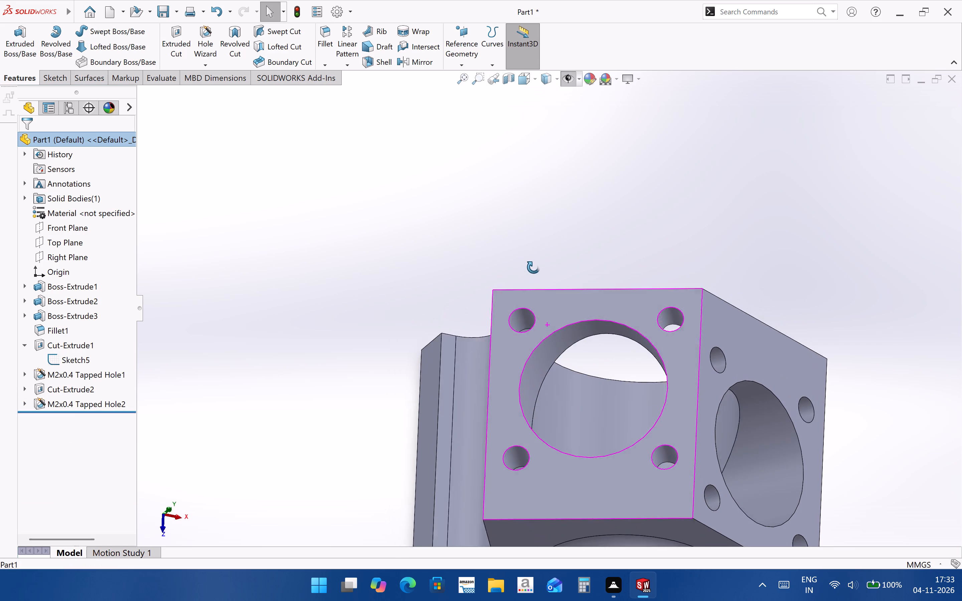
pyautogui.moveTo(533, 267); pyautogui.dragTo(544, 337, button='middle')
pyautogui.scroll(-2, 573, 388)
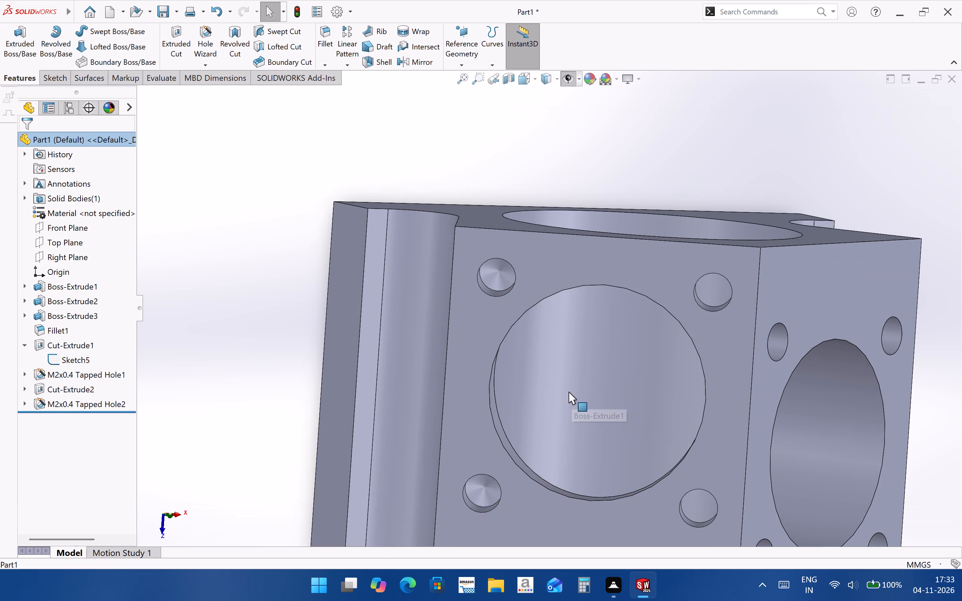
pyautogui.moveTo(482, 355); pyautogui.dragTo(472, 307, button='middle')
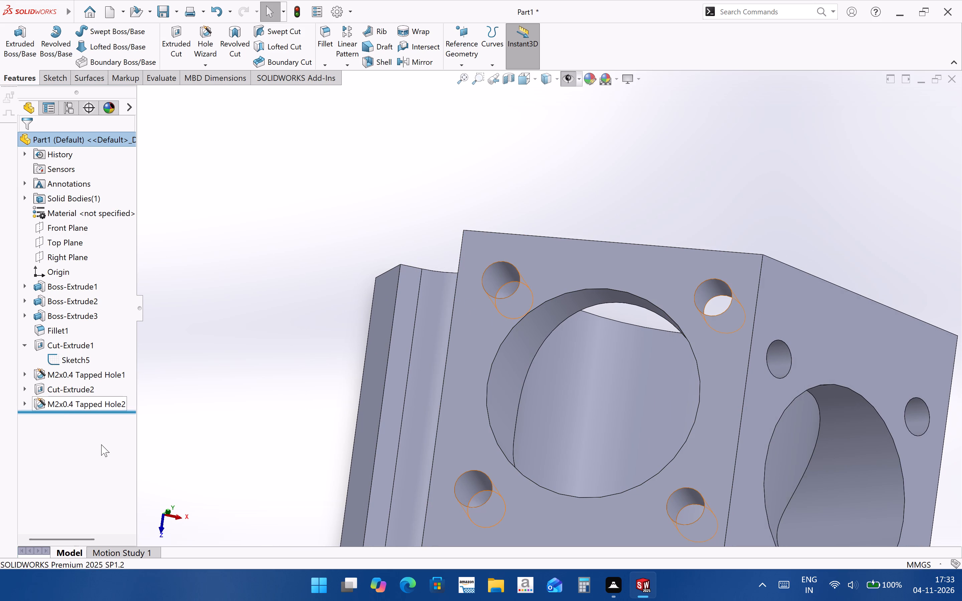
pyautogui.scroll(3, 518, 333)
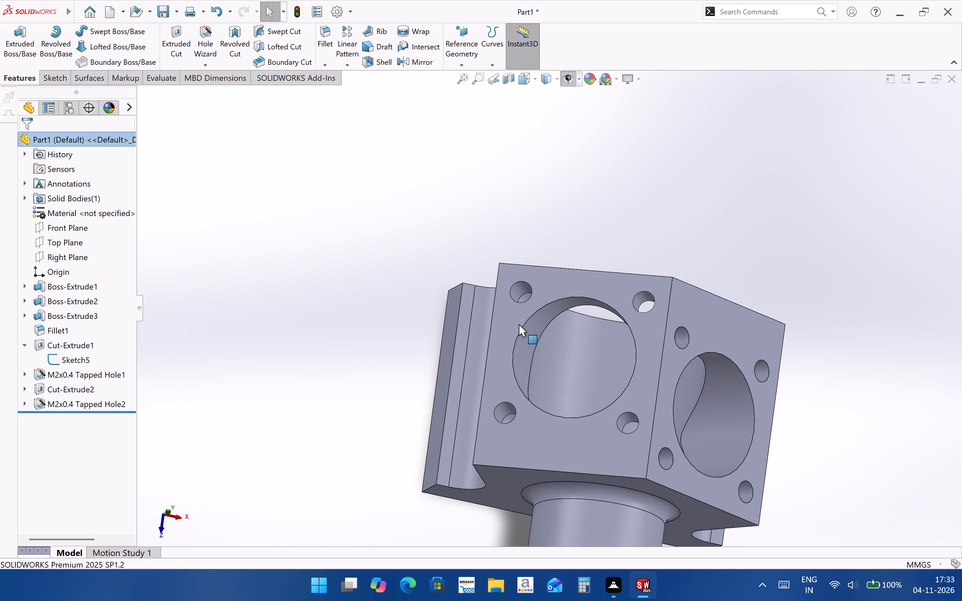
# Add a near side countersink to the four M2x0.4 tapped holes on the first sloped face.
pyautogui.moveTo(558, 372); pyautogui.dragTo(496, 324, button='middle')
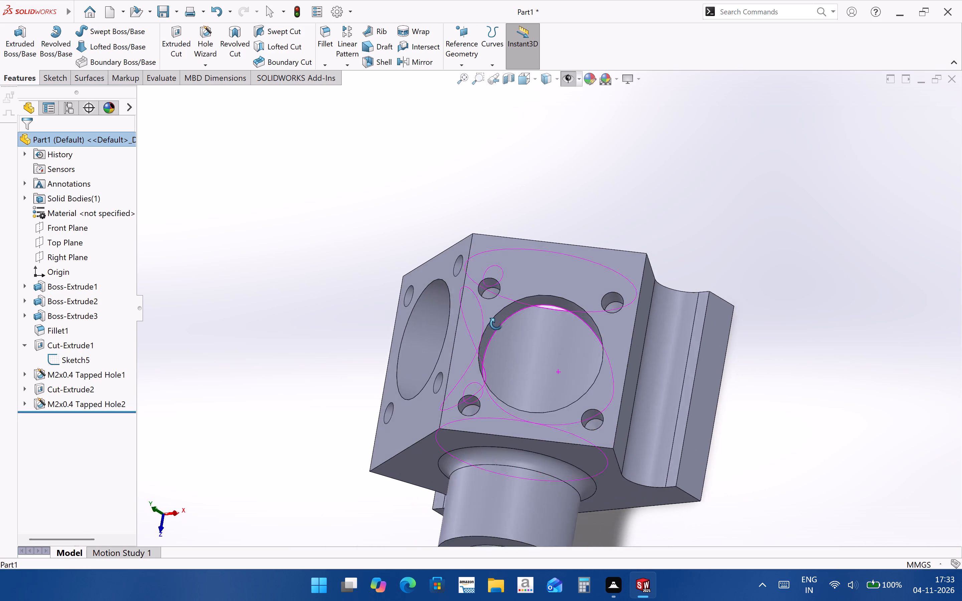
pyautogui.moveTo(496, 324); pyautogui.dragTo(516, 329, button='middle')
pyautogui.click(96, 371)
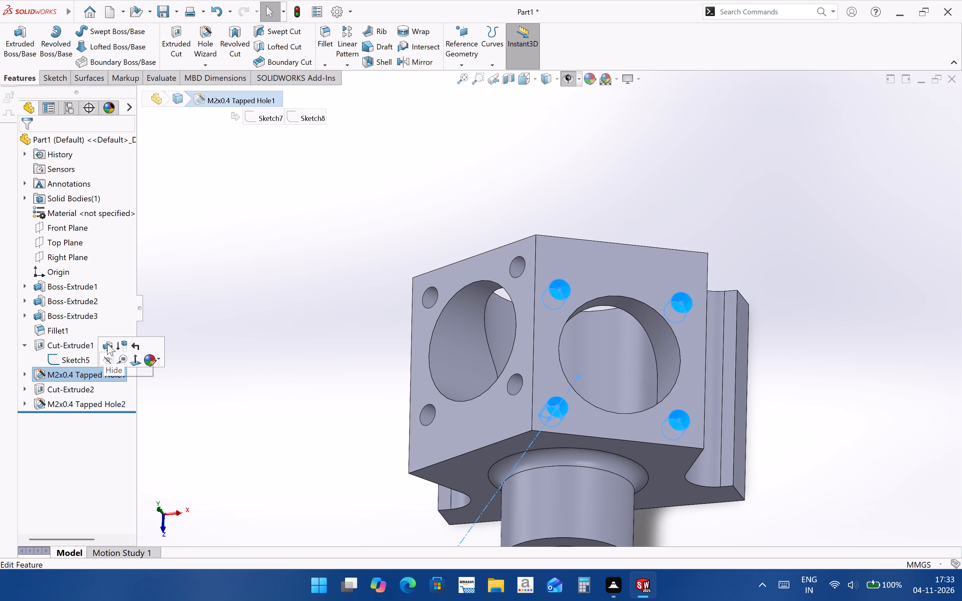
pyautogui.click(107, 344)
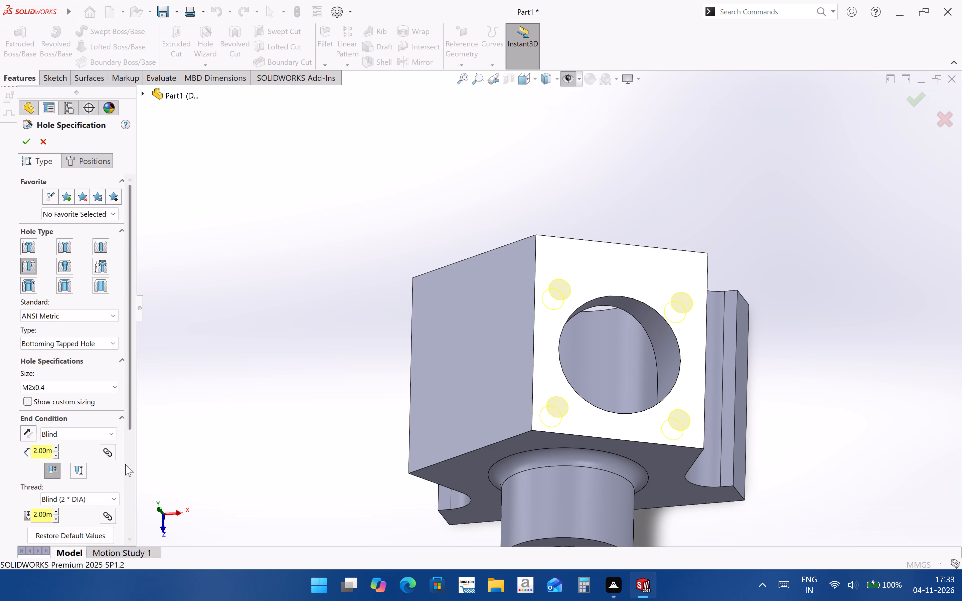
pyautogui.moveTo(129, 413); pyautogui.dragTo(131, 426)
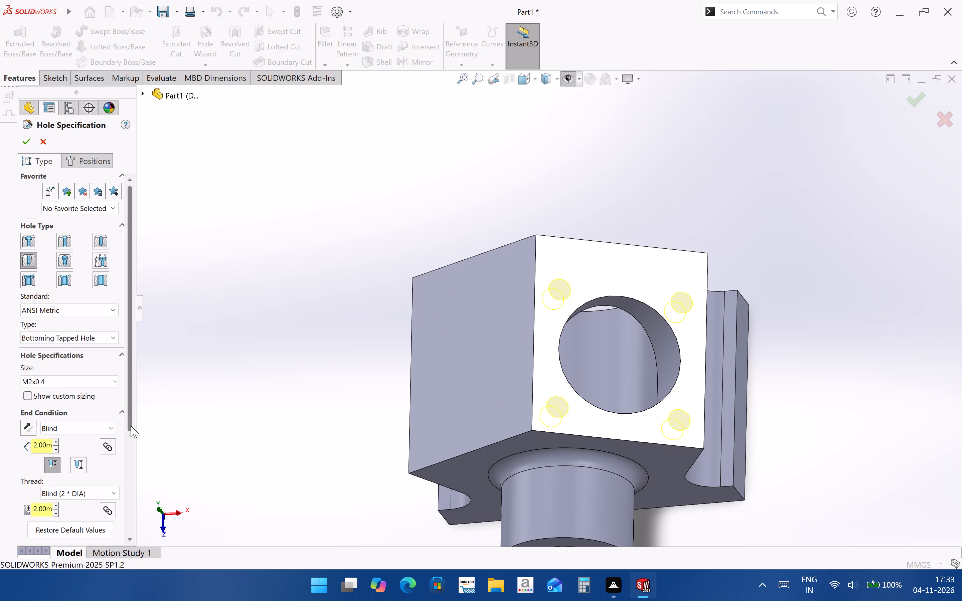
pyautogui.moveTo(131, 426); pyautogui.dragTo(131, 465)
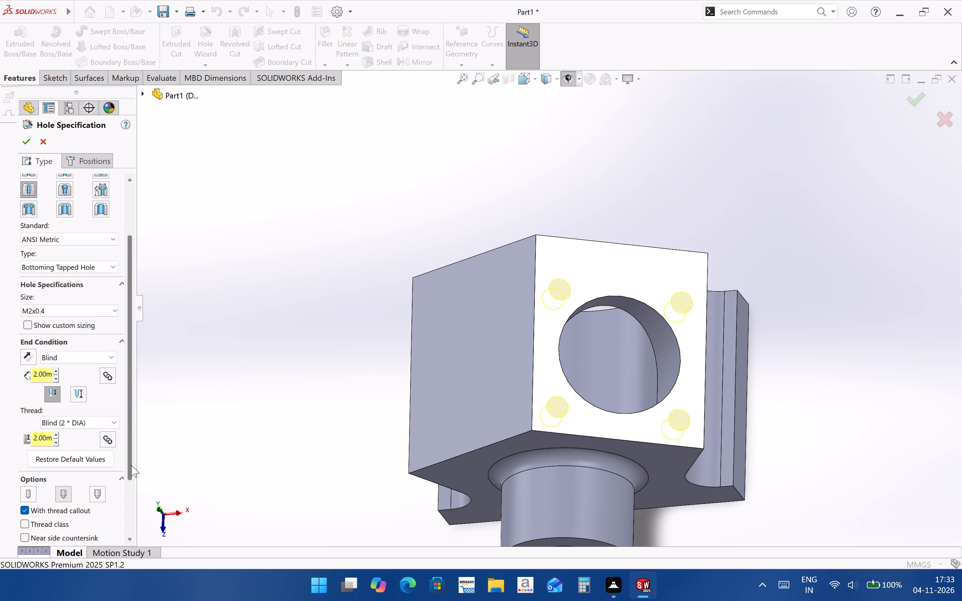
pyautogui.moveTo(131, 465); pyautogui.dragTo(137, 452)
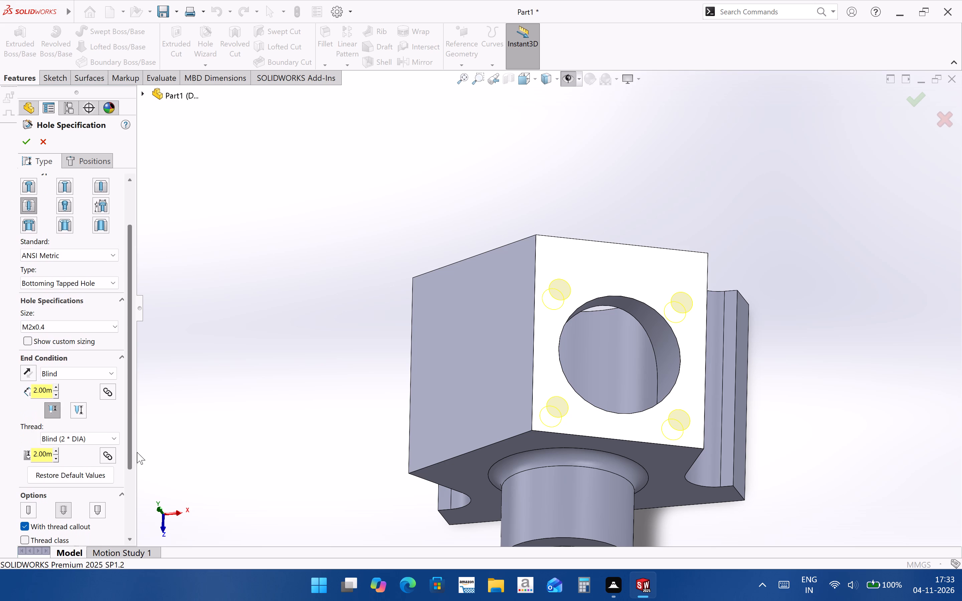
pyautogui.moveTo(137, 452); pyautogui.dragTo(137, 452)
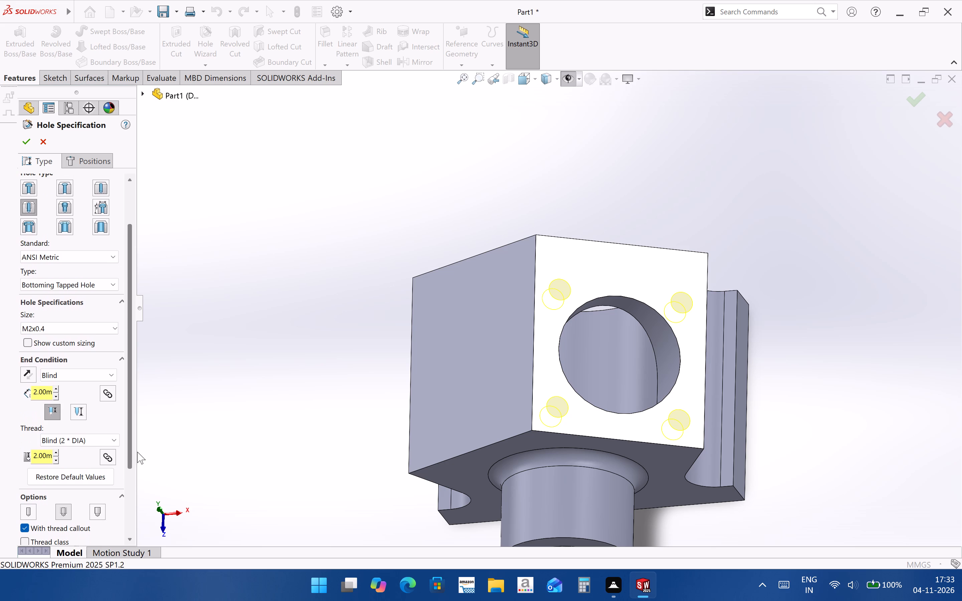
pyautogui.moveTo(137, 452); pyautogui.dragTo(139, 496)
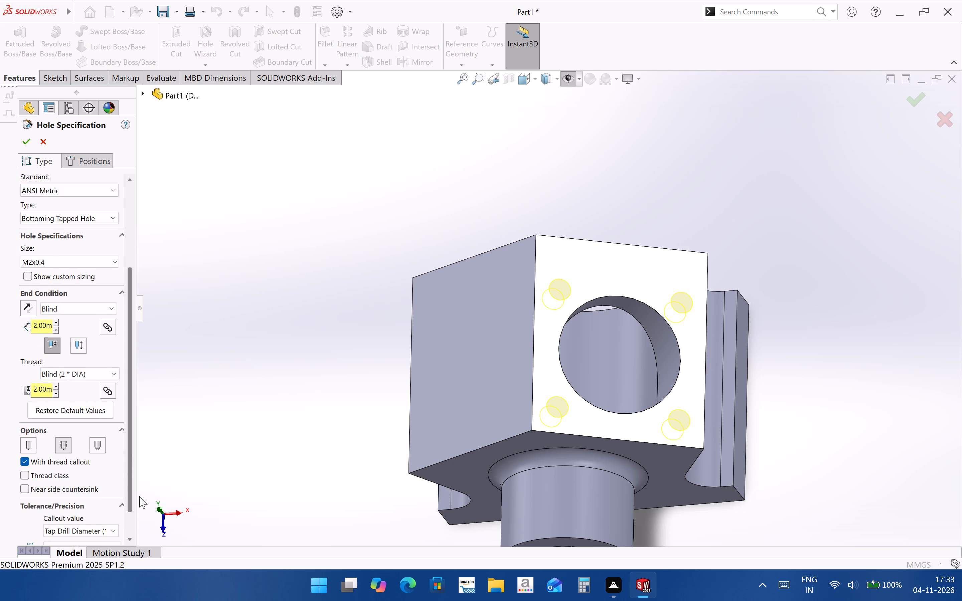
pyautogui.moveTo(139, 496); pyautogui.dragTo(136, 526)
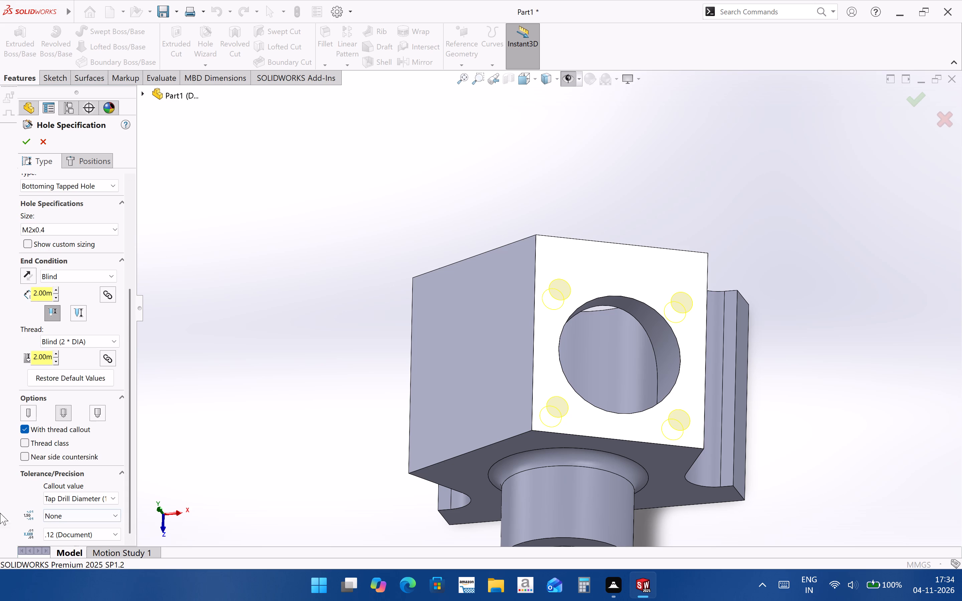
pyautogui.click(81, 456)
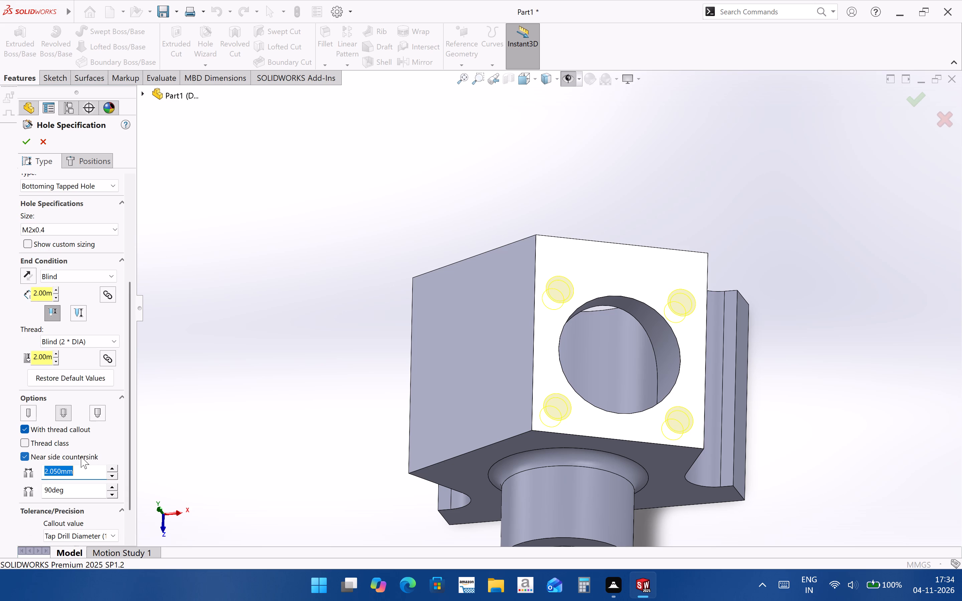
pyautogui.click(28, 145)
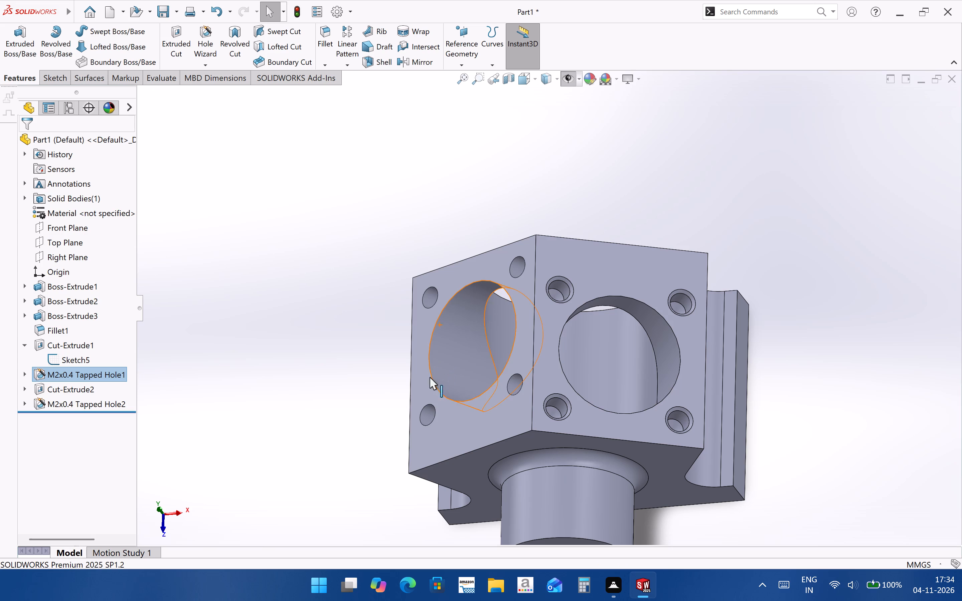
# Edit the M2x0.4 tapped holes on the second sloped face and set their blind hole depth to 2 mm, measured to the shoulder.
pyautogui.scroll(-4, 644, 384)
pyautogui.moveTo(491, 430); pyautogui.dragTo(449, 407, button='middle')
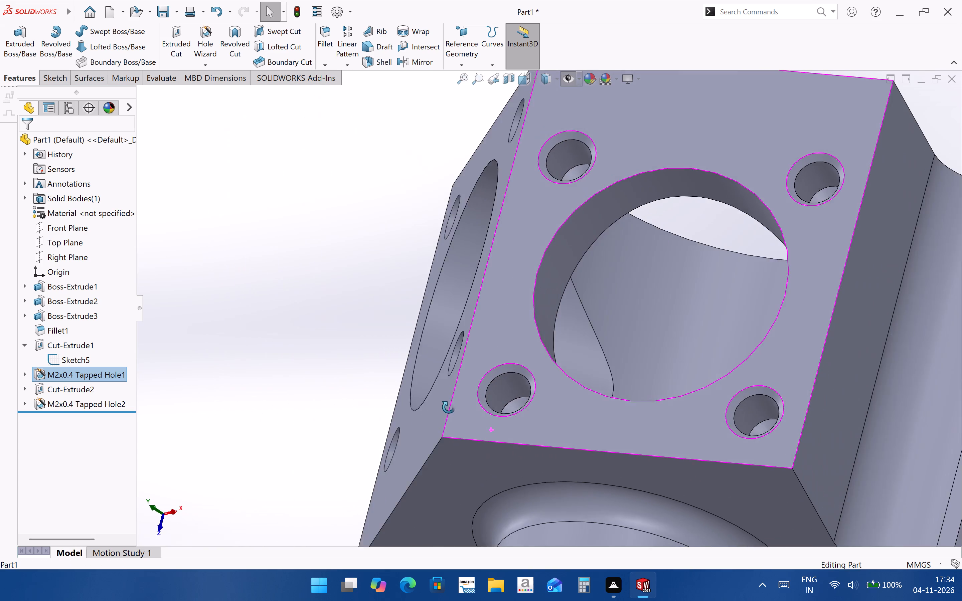
pyautogui.moveTo(449, 407); pyautogui.dragTo(471, 397, button='middle')
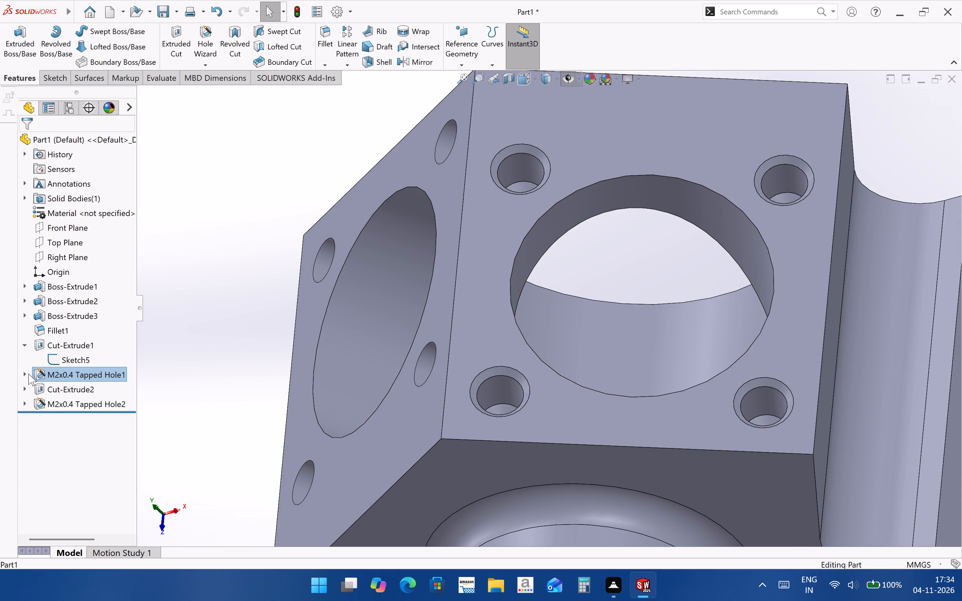
pyautogui.click(27, 374)
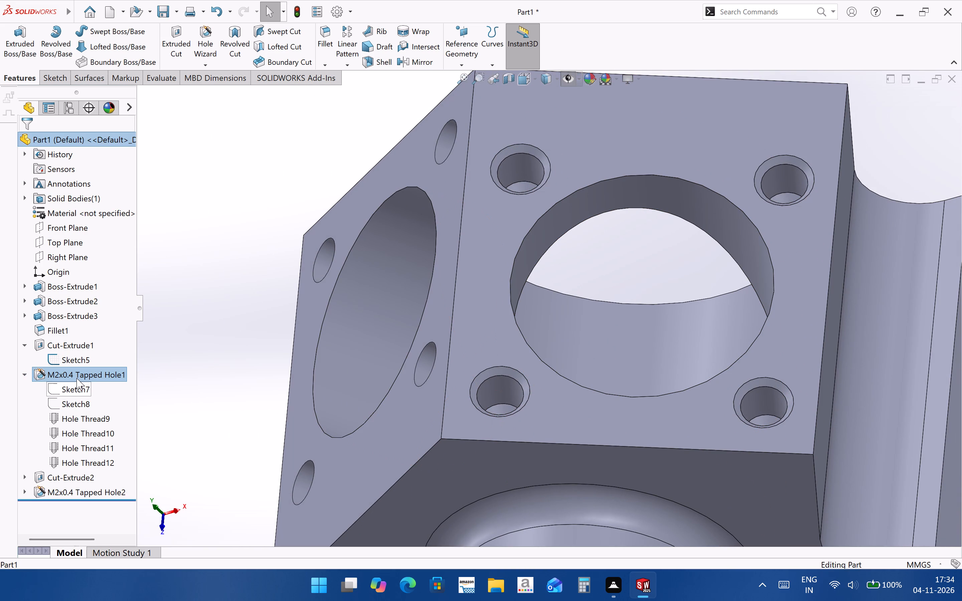
pyautogui.click(84, 491)
pyautogui.click(96, 463)
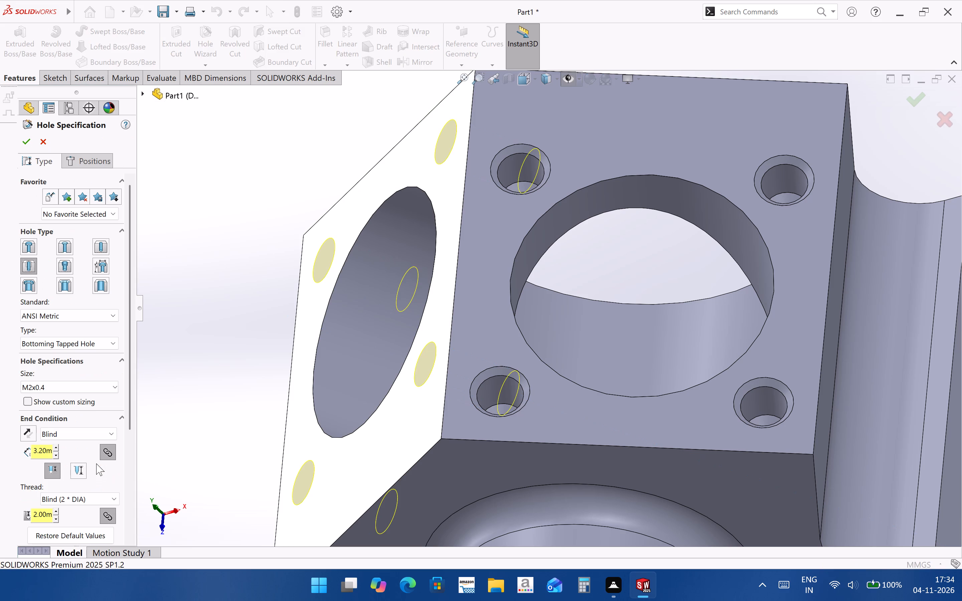
pyautogui.moveTo(126, 412); pyautogui.dragTo(129, 454)
pyautogui.moveTo(52, 385); pyautogui.dragTo(11, 384)
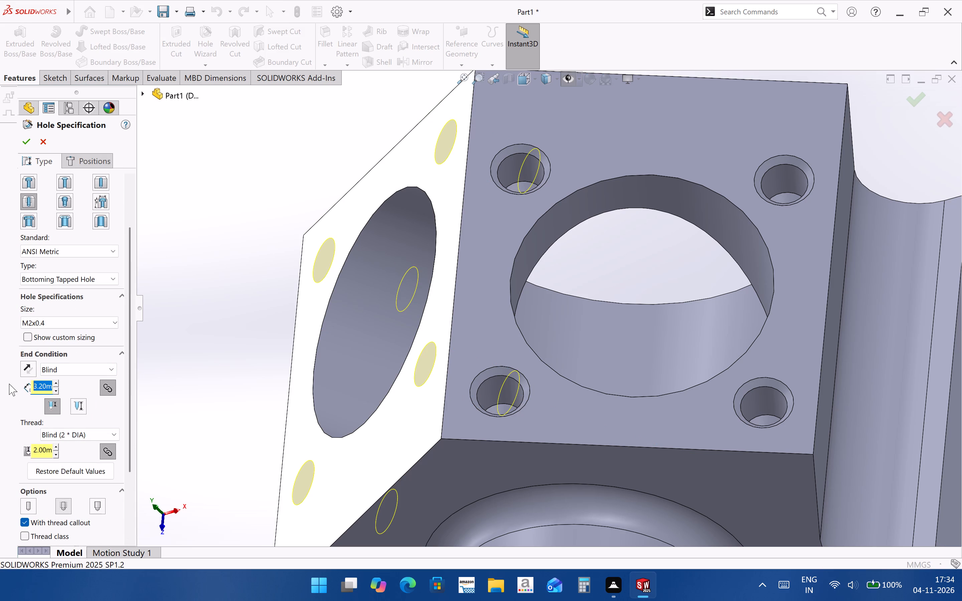
pyautogui.press('2')
pyautogui.press('Return')
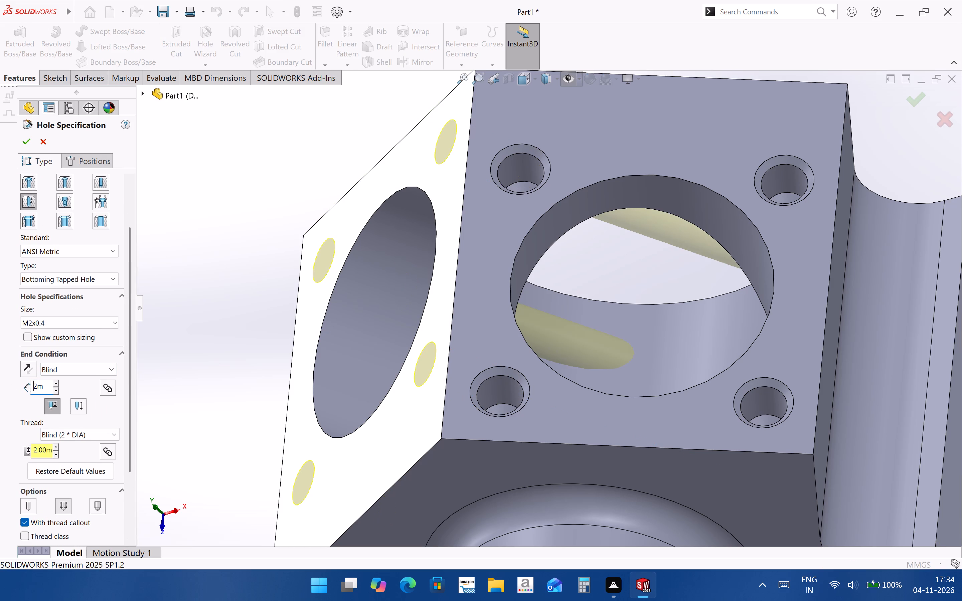
pyautogui.click(45, 388)
pyautogui.press('m')
pyautogui.press('Return')
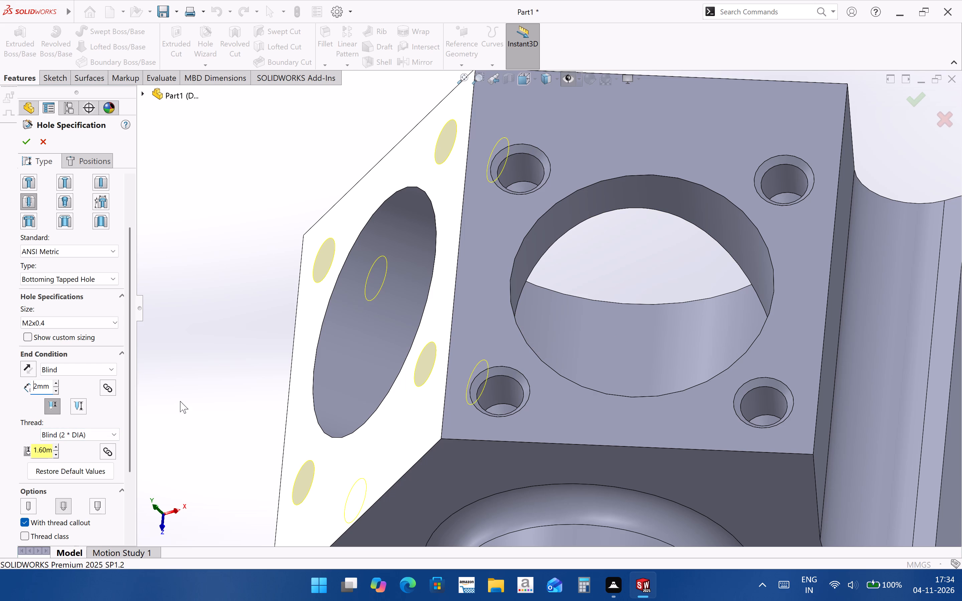
pyautogui.click(78, 406)
pyautogui.click(78, 406)
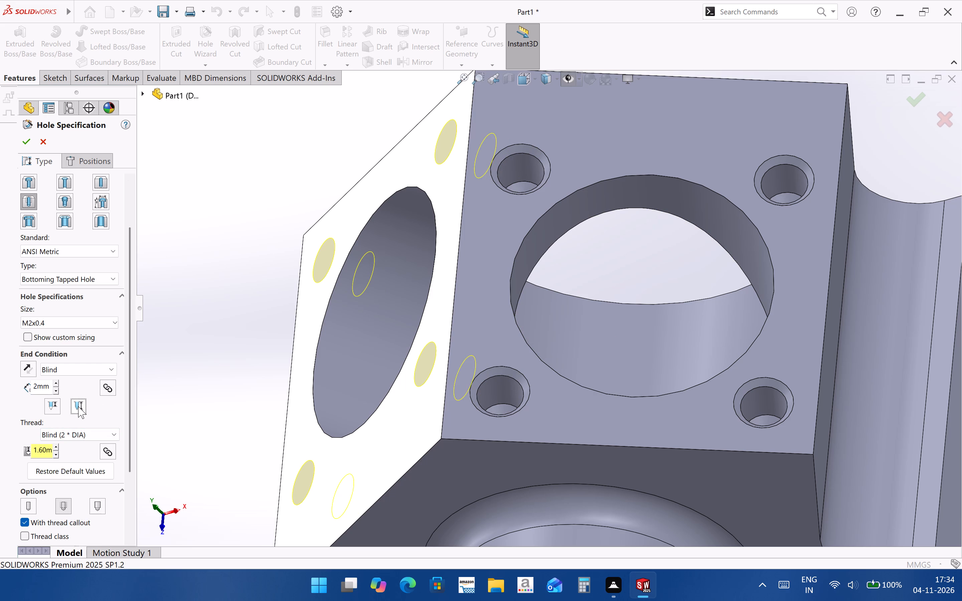
pyautogui.click(54, 406)
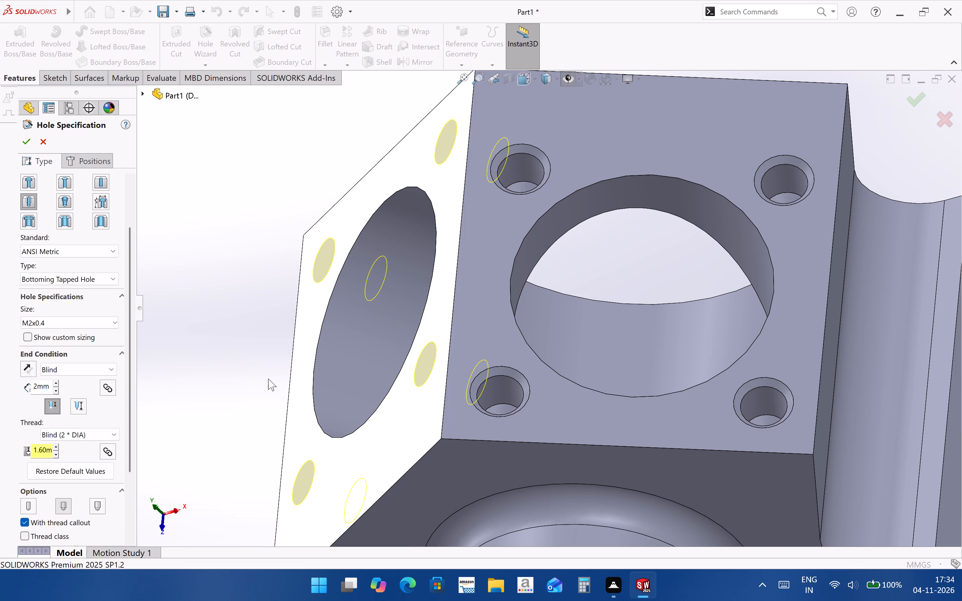
# Set the thread depth of the second face's M2x0.4 tapped holes to 2 mm and apply the edit.
pyautogui.scroll(2, 289, 362)
pyautogui.moveTo(286, 354); pyautogui.dragTo(315, 360, button='middle')
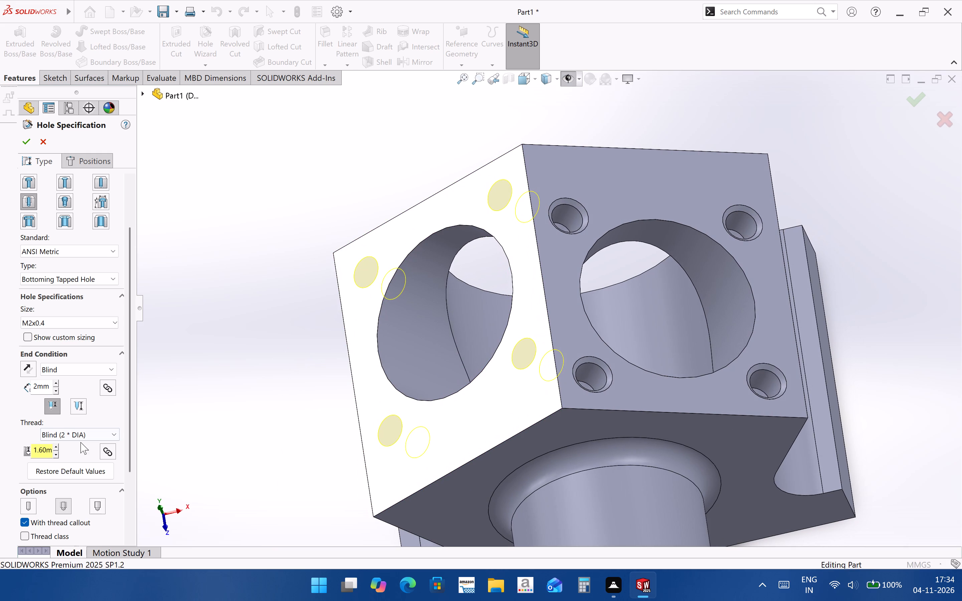
pyautogui.click(51, 453)
pyautogui.moveTo(51, 450); pyautogui.dragTo(17, 453)
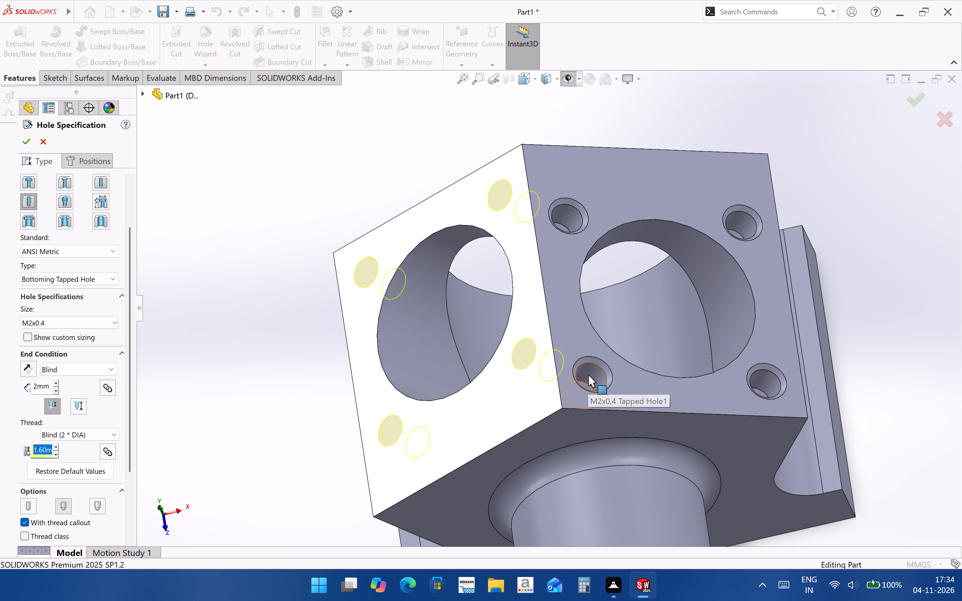
pyautogui.press('2')
pyautogui.press('Return')
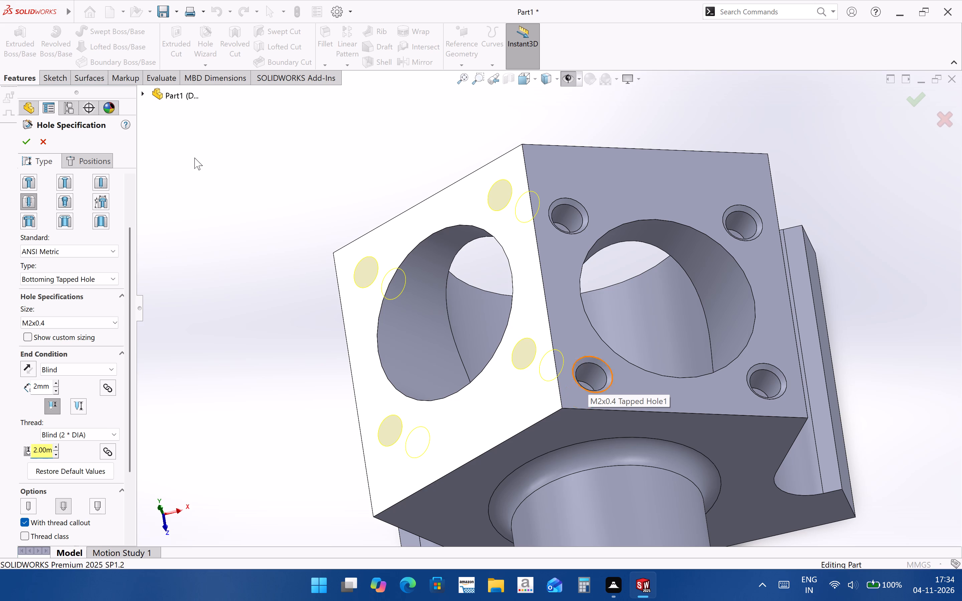
pyautogui.click(22, 148)
pyautogui.click(429, 155)
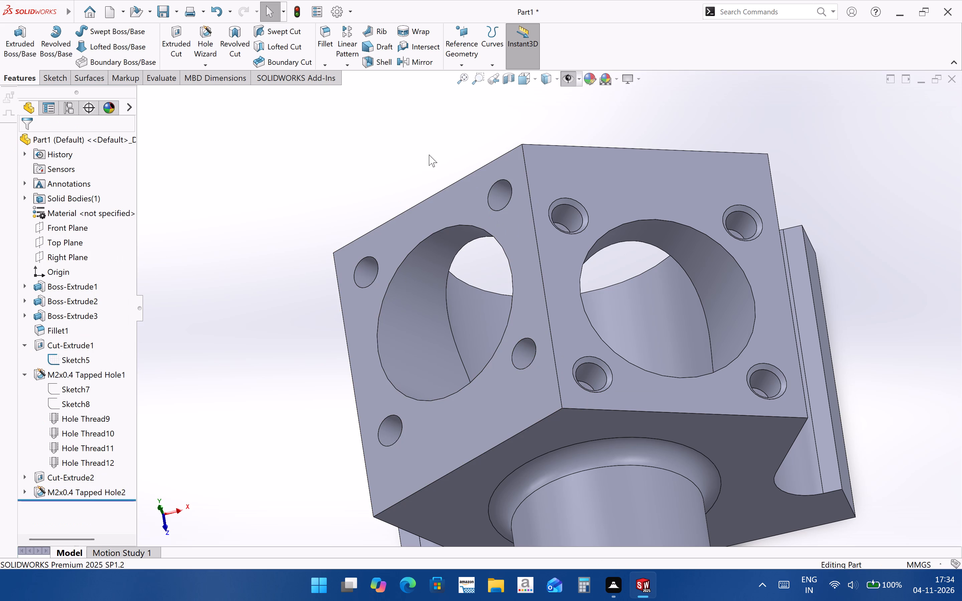
# Check the depth and countersink settings of the M2x0.4 tapped holes on the second sloped face.
pyautogui.click(103, 488)
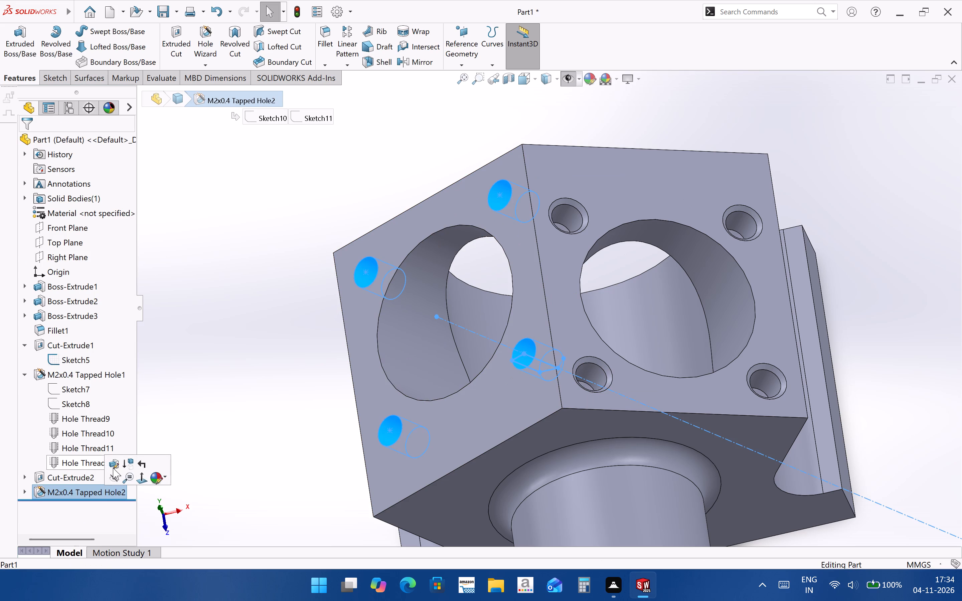
pyautogui.click(113, 468)
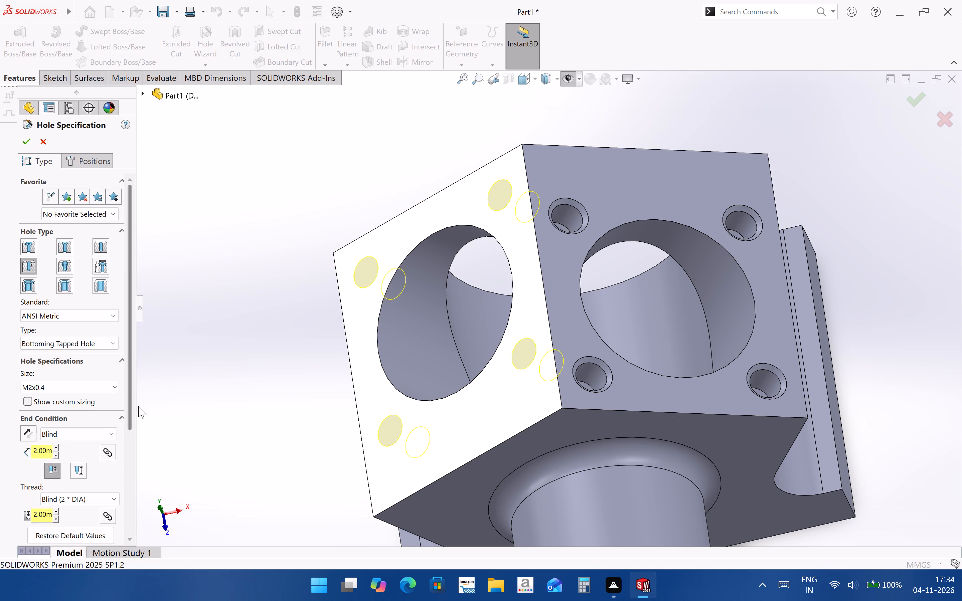
pyautogui.moveTo(134, 406); pyautogui.dragTo(121, 507)
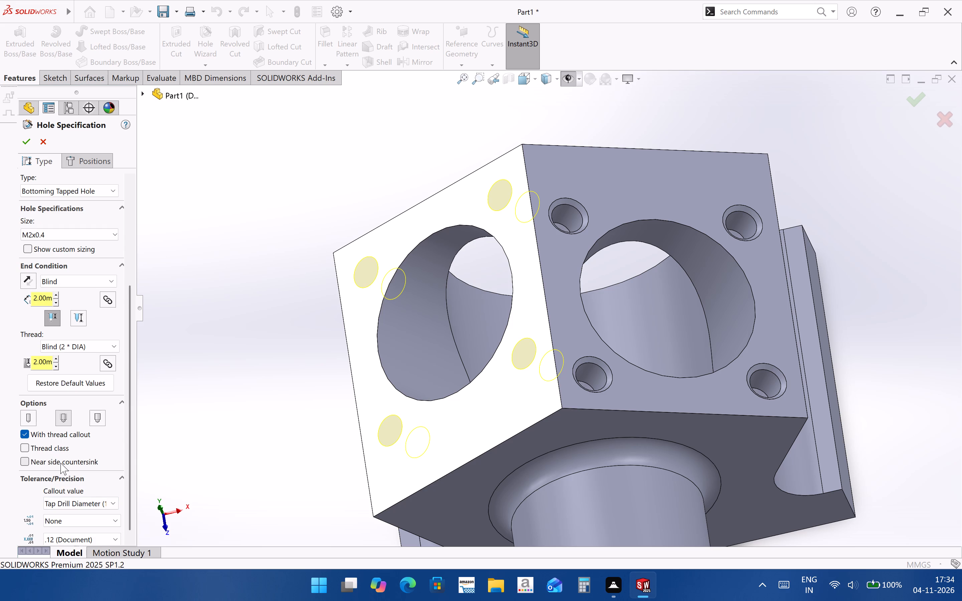
pyautogui.click(27, 145)
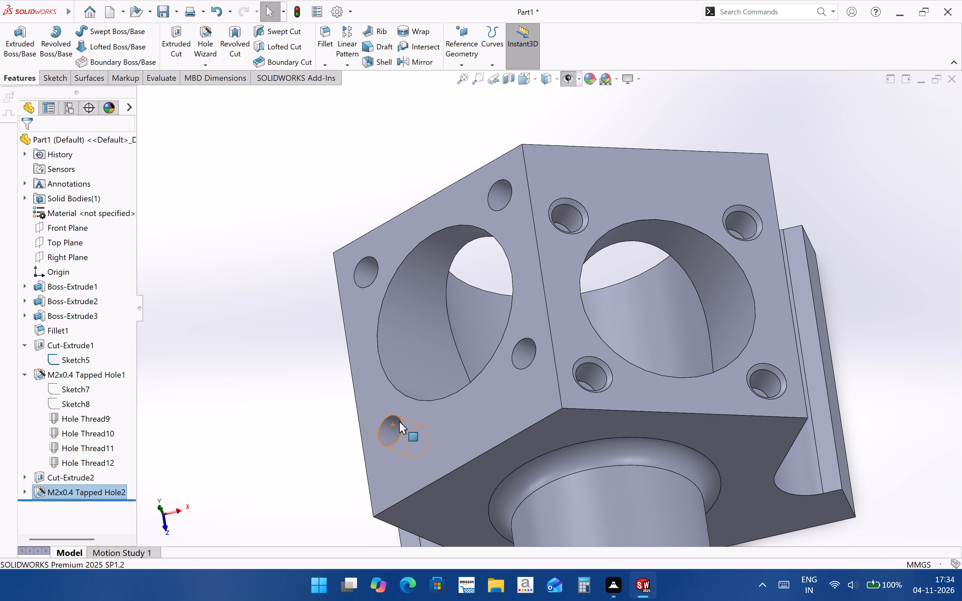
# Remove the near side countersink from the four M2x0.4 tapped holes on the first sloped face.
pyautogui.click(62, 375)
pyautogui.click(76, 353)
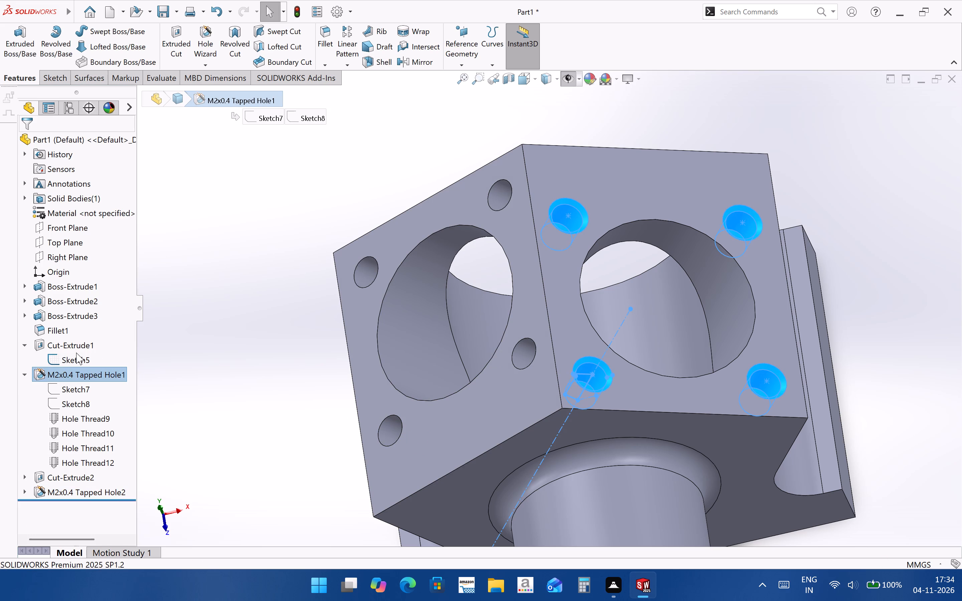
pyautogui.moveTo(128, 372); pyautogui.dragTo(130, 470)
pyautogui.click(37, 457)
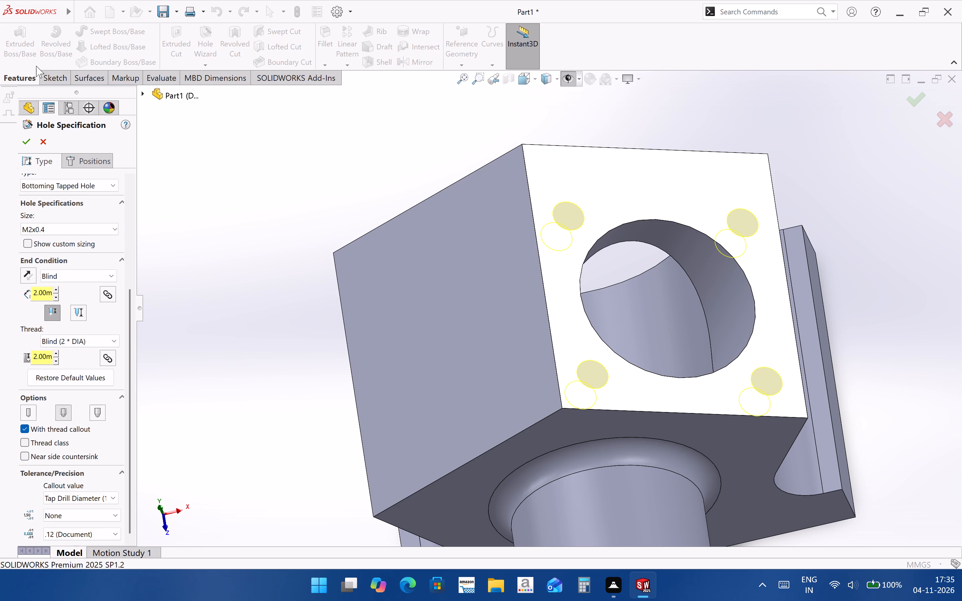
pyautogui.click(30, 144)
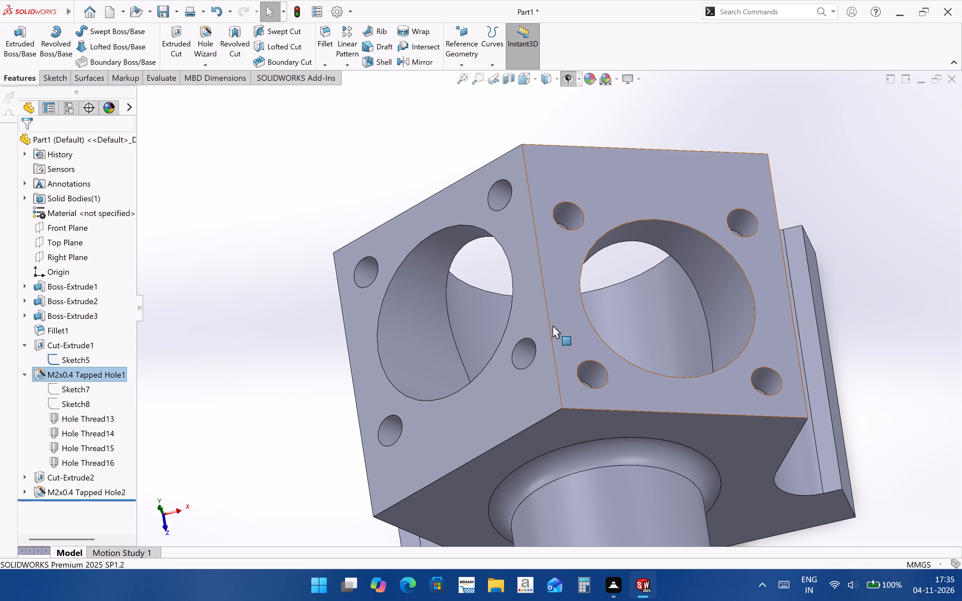
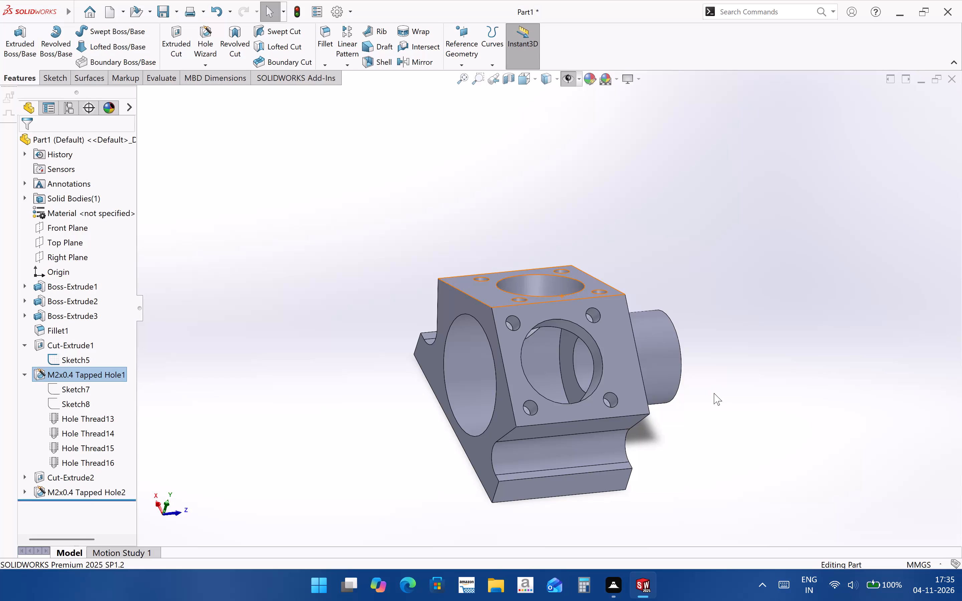
# Check the Detailing settings in the document properties.
pyautogui.scroll(-2, 597, 376)
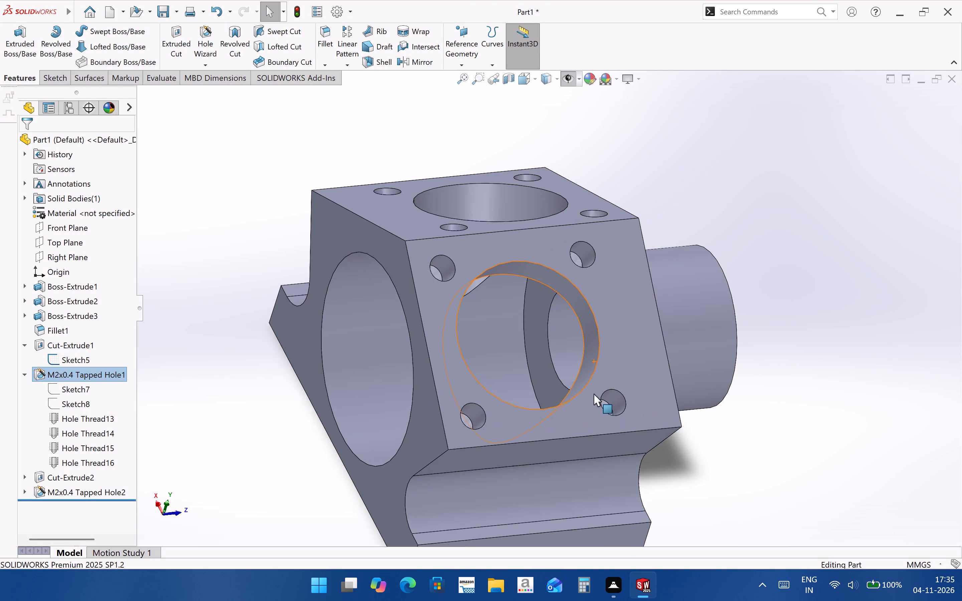
pyautogui.scroll(-4, 594, 394)
pyautogui.moveTo(628, 420); pyautogui.dragTo(644, 426, button='middle')
pyautogui.click(338, 5)
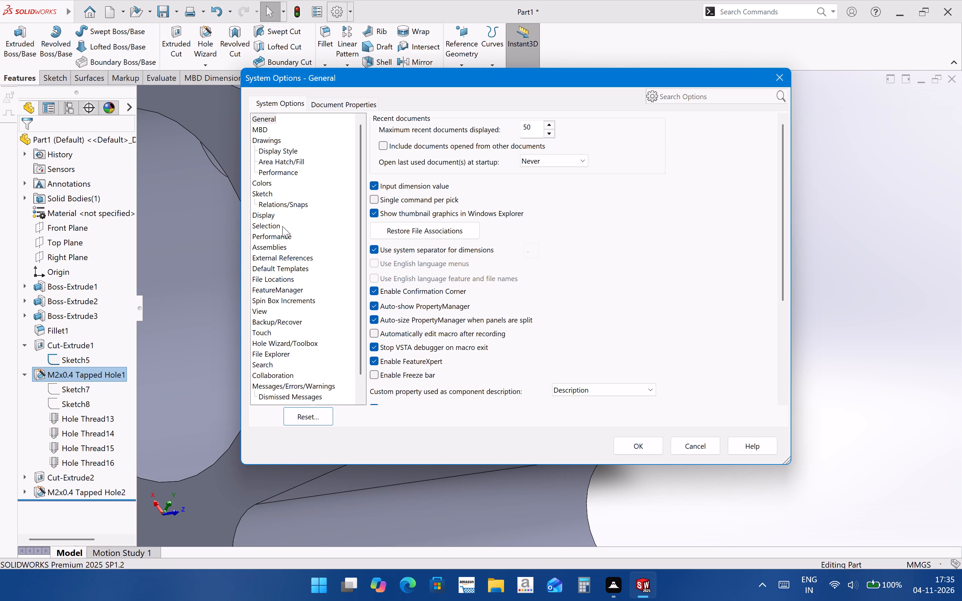
pyautogui.click(337, 101)
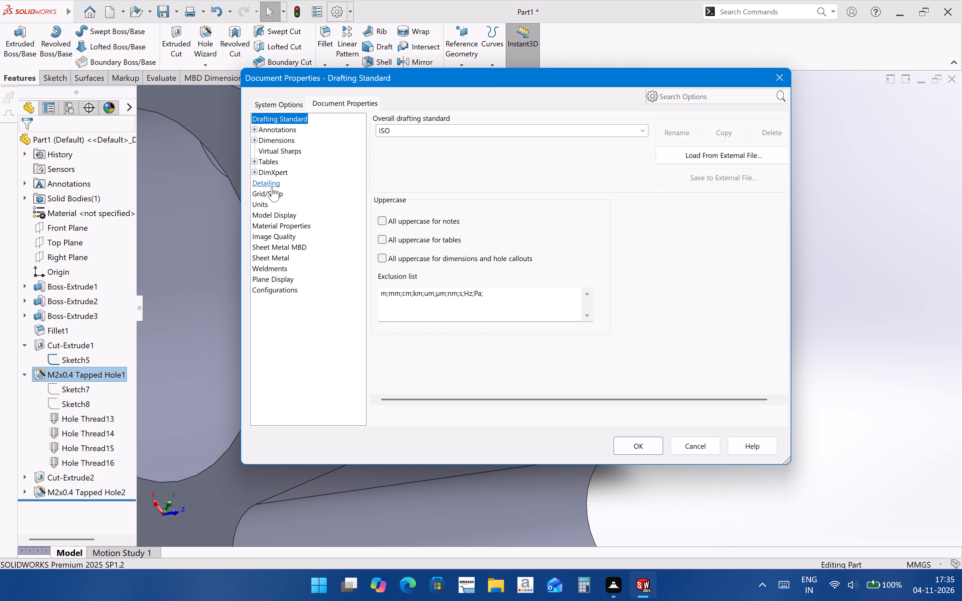
pyautogui.click(272, 183)
pyautogui.click(644, 440)
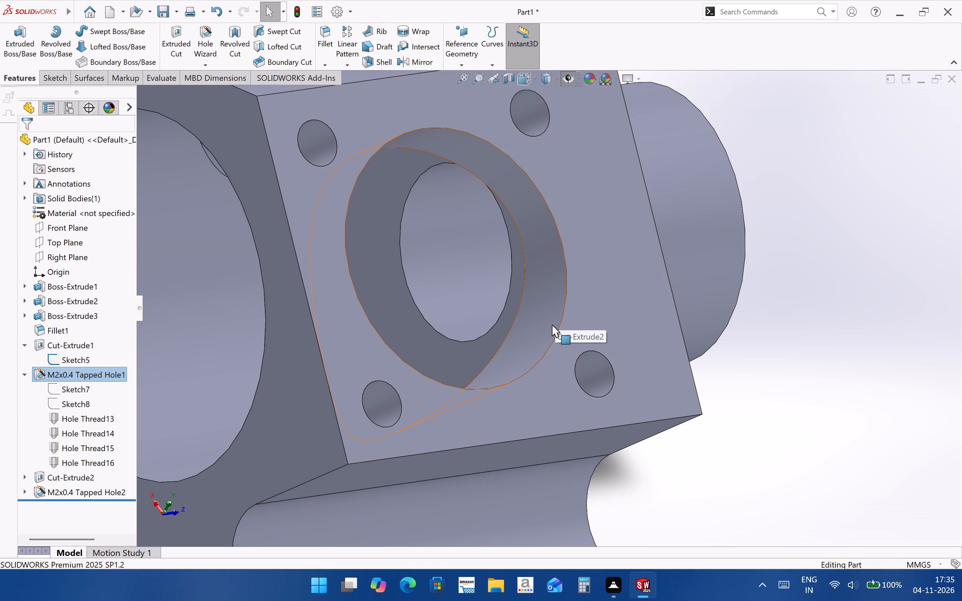
# Reopen the M2x0.4 tapped holes on the first sloped face and review their depth, thread, countersink and tolerance settings.
pyautogui.scroll(2, 688, 343)
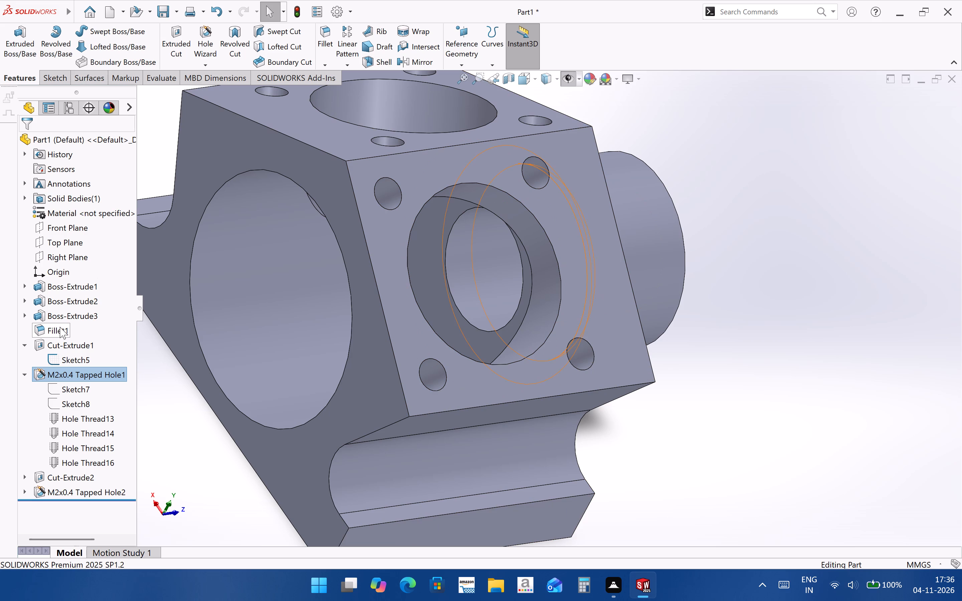
pyautogui.click(80, 377)
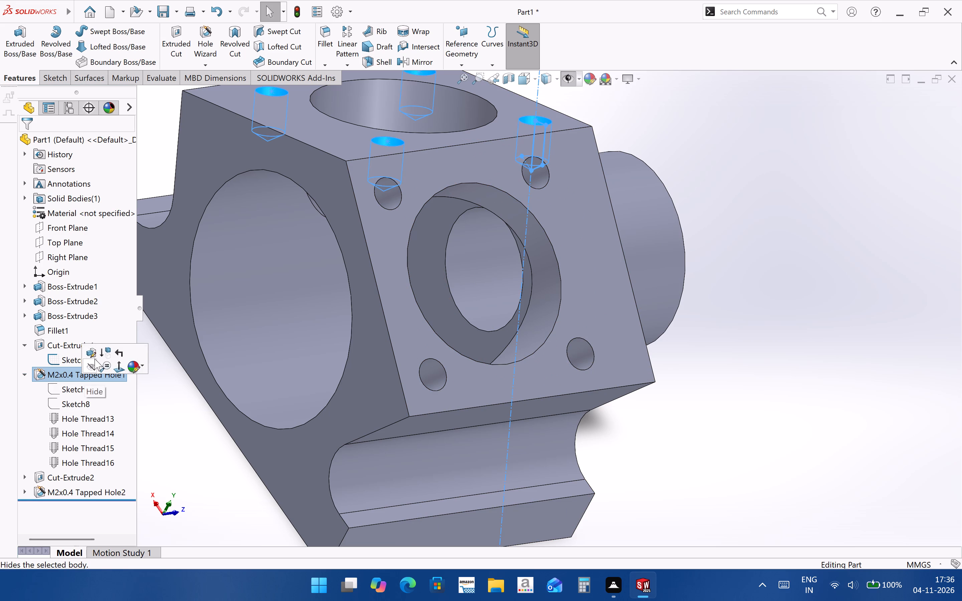
pyautogui.click(139, 396)
pyautogui.click(97, 377)
pyautogui.click(106, 355)
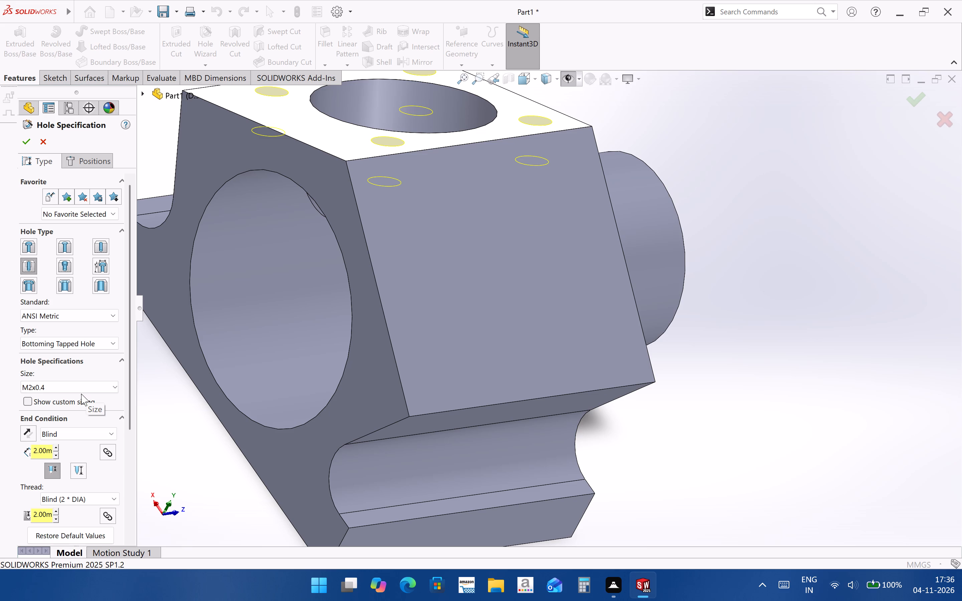
pyautogui.moveTo(134, 404); pyautogui.dragTo(117, 463)
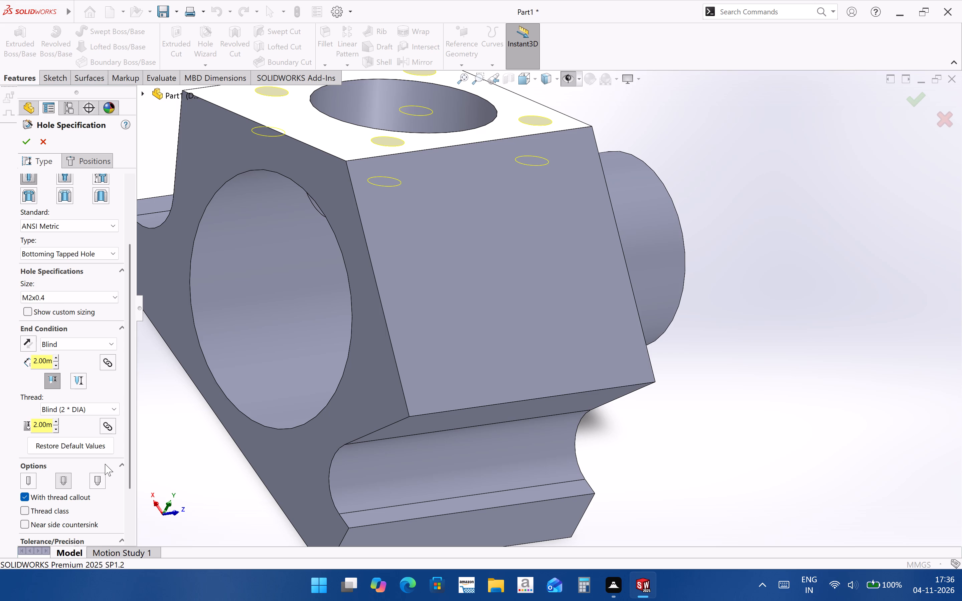
pyautogui.moveTo(129, 445); pyautogui.dragTo(123, 474)
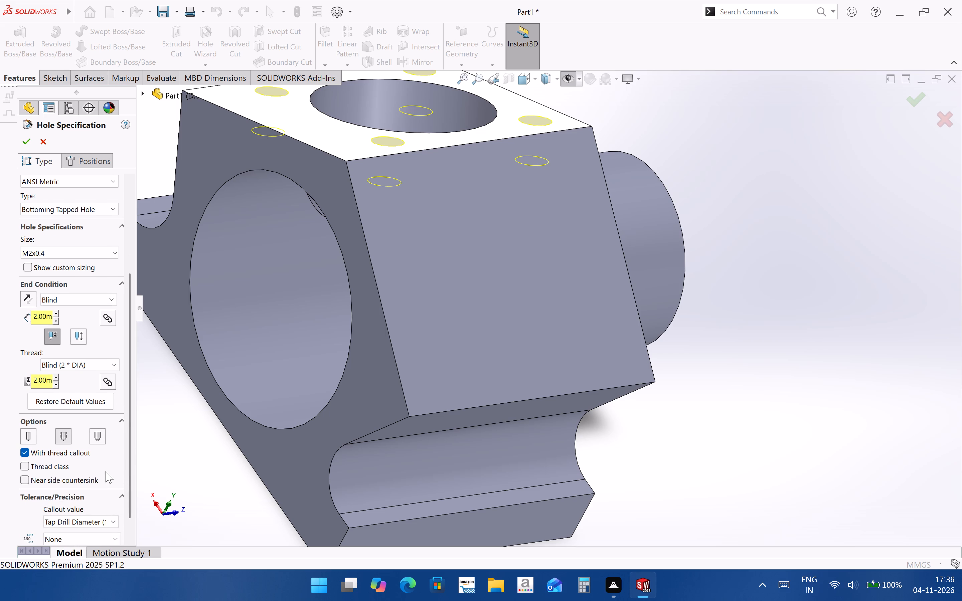
pyautogui.moveTo(128, 457); pyautogui.dragTo(123, 516)
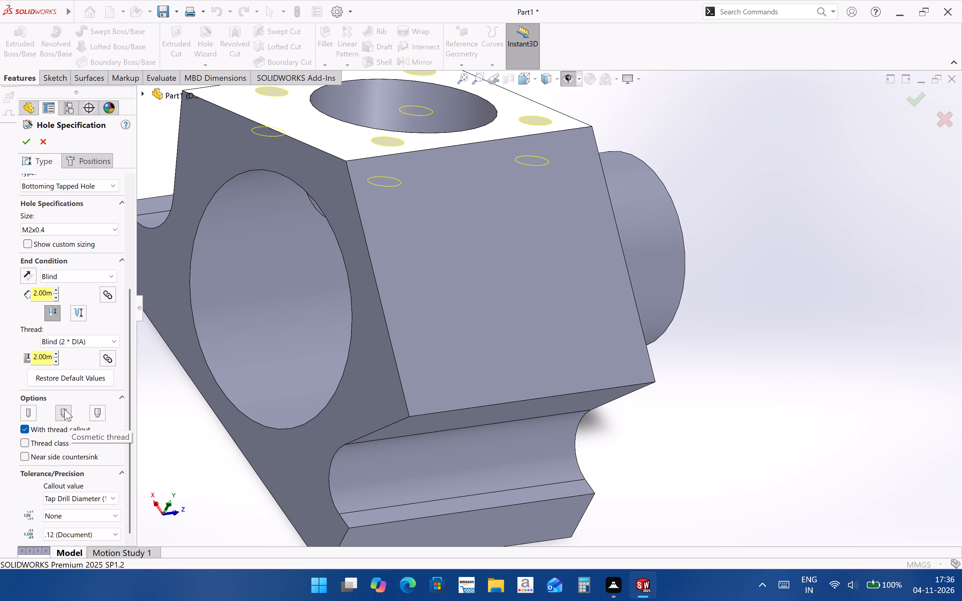
pyautogui.moveTo(131, 422); pyautogui.dragTo(128, 432)
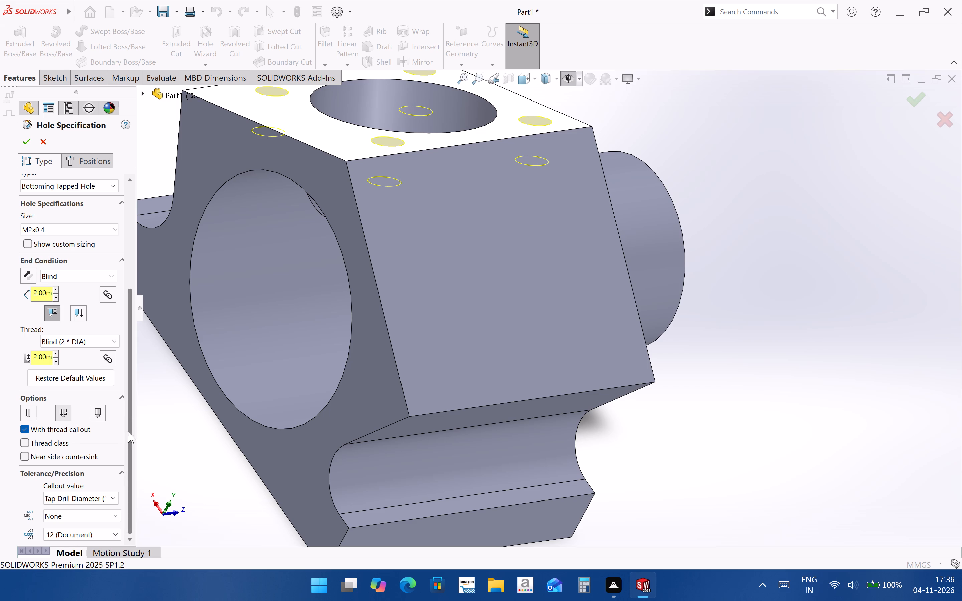
pyautogui.moveTo(128, 432); pyautogui.dragTo(121, 468)
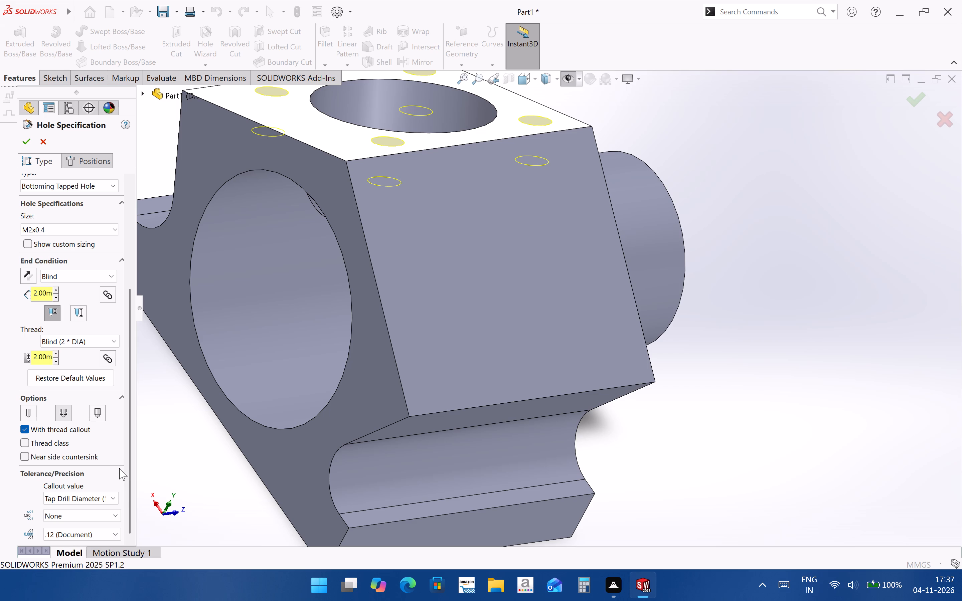
pyautogui.moveTo(127, 469); pyautogui.dragTo(126, 494)
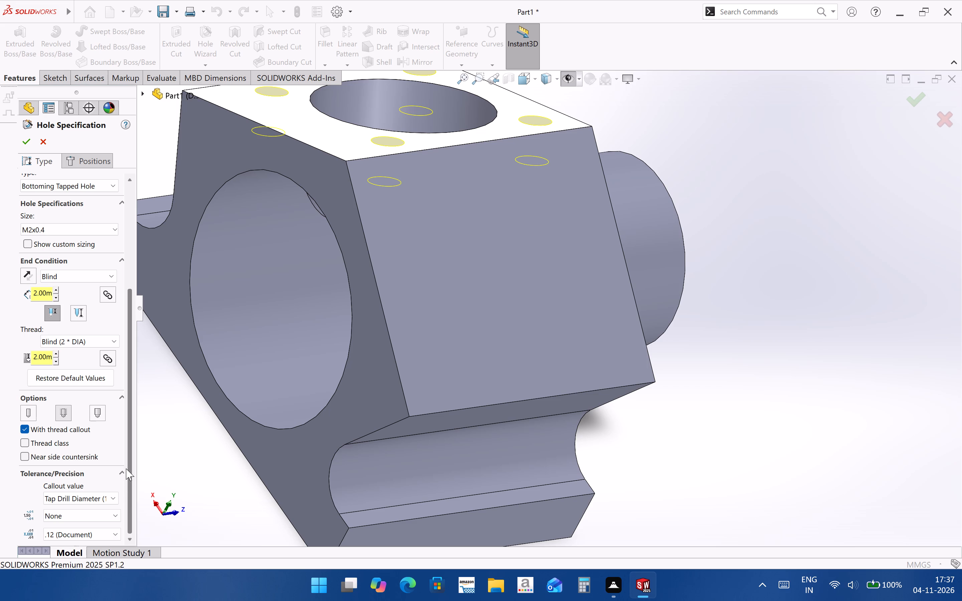
pyautogui.moveTo(127, 467); pyautogui.dragTo(116, 507)
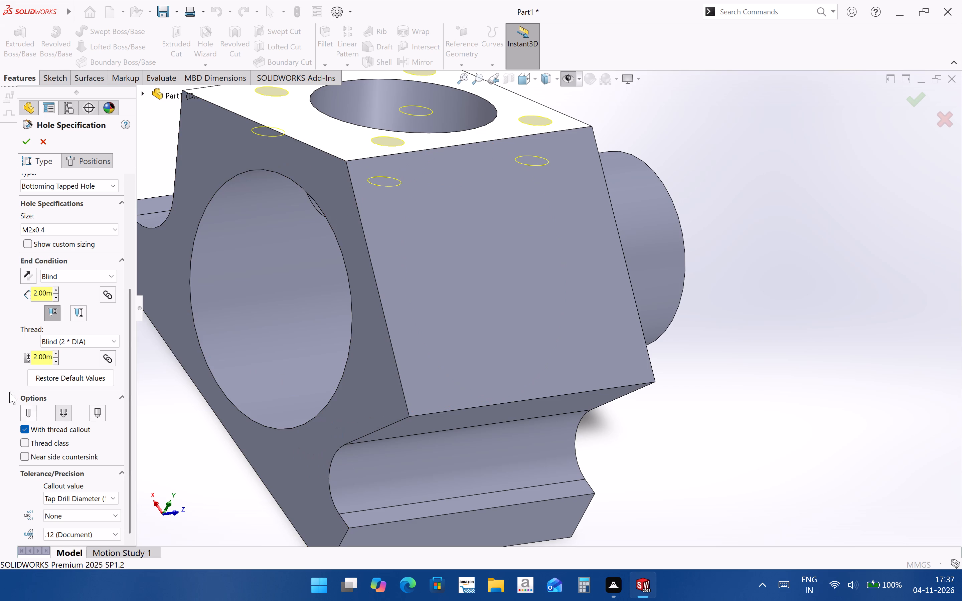
pyautogui.click(28, 145)
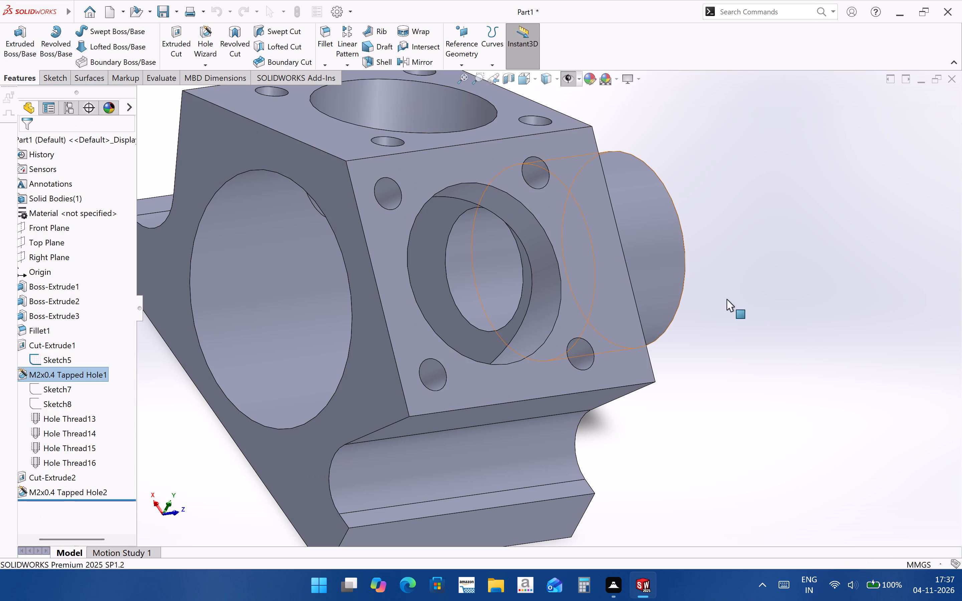
# Examine the tapped holes and large cuts on both sloped faces from several directions.
pyautogui.click(761, 307)
pyautogui.moveTo(483, 154); pyautogui.dragTo(466, 363, button='middle')
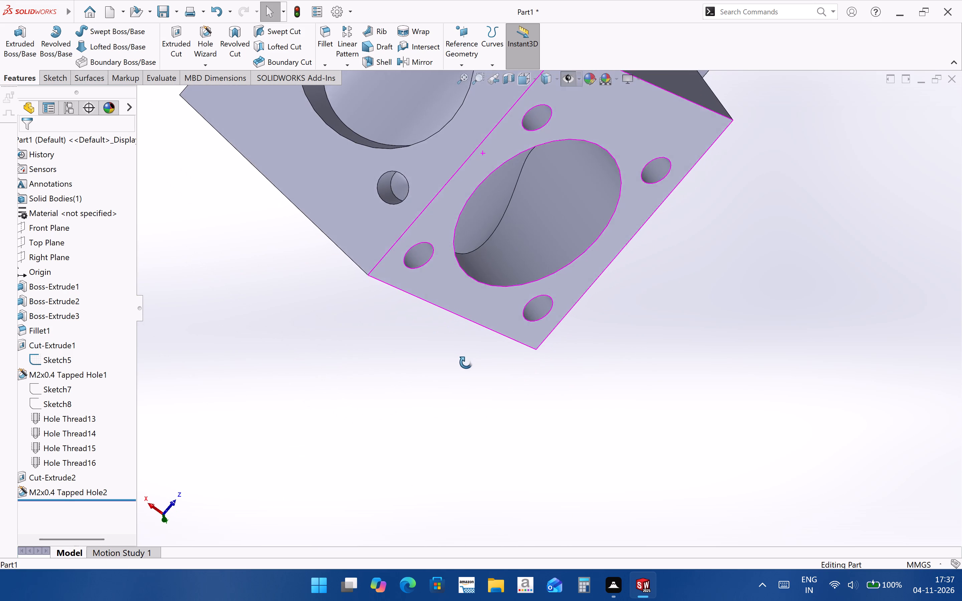
pyautogui.moveTo(466, 363); pyautogui.dragTo(519, 263, button='middle')
pyautogui.scroll(5, 516, 256)
pyautogui.click(649, 223)
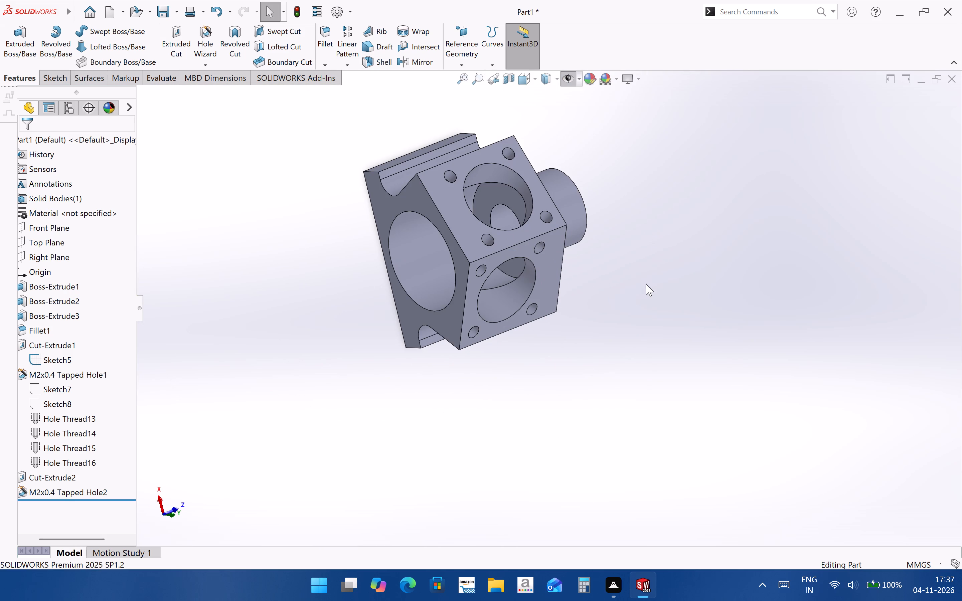
pyautogui.moveTo(580, 340); pyautogui.dragTo(489, 320, button='middle')
pyautogui.scroll(-7, 519, 154)
pyautogui.moveTo(514, 278); pyautogui.dragTo(512, 346, button='middle')
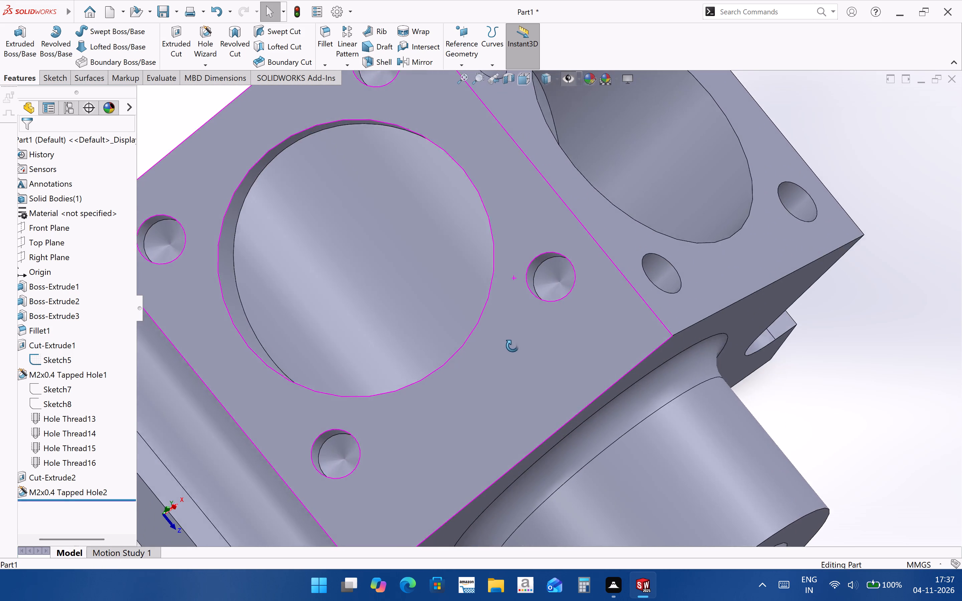
pyautogui.moveTo(512, 346); pyautogui.dragTo(504, 329, button='middle')
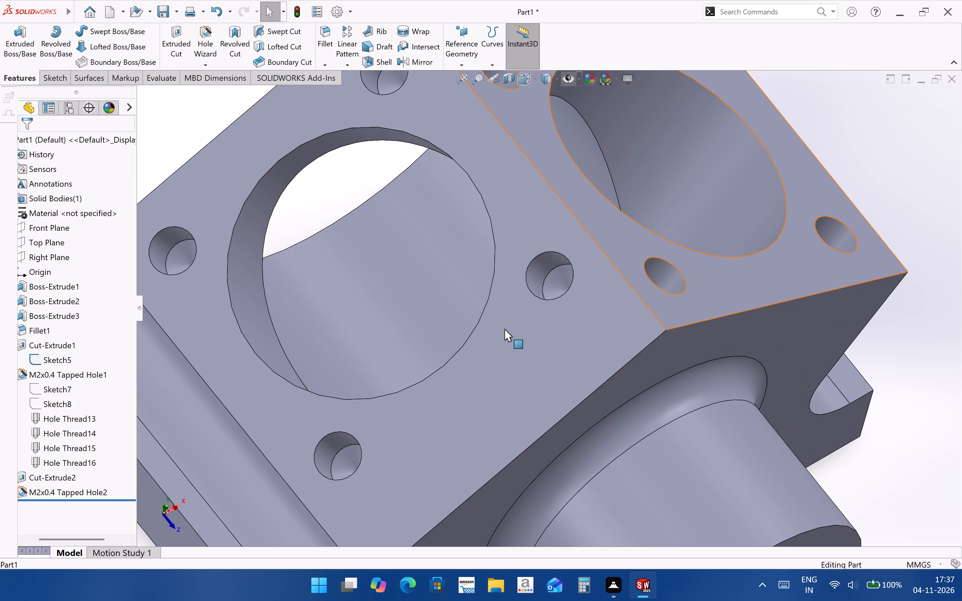
pyautogui.scroll(1, 504, 329)
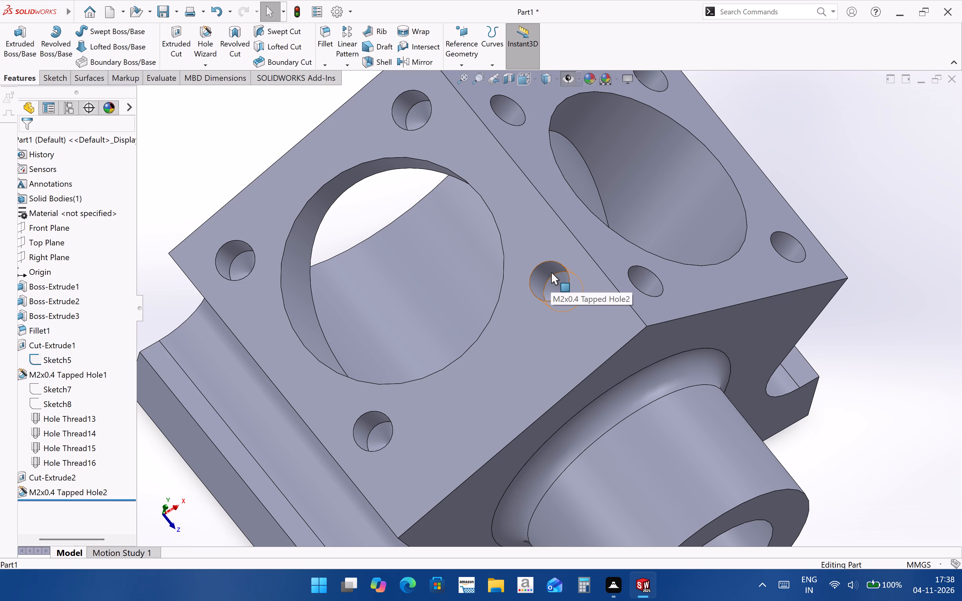
pyautogui.scroll(2, 551, 272)
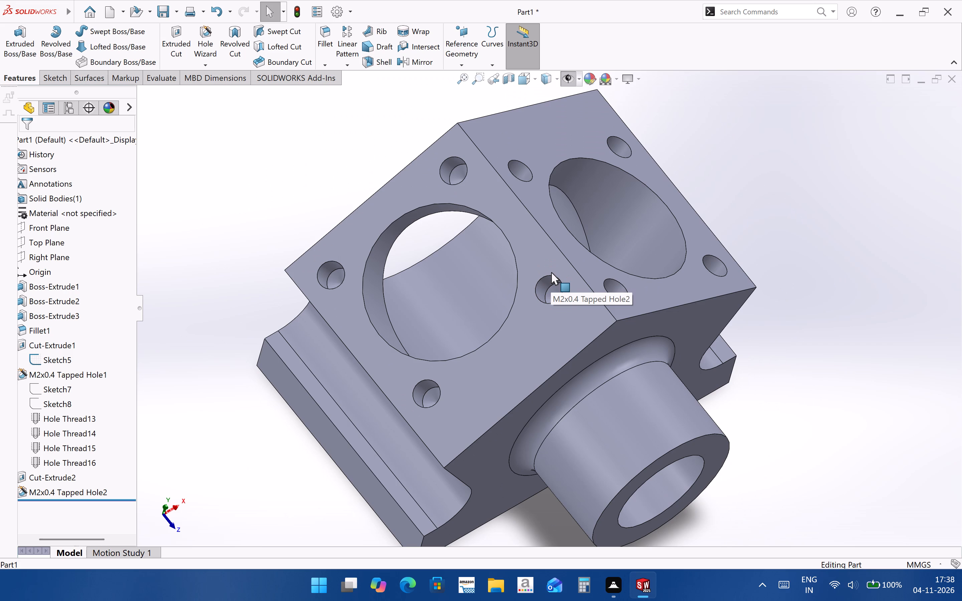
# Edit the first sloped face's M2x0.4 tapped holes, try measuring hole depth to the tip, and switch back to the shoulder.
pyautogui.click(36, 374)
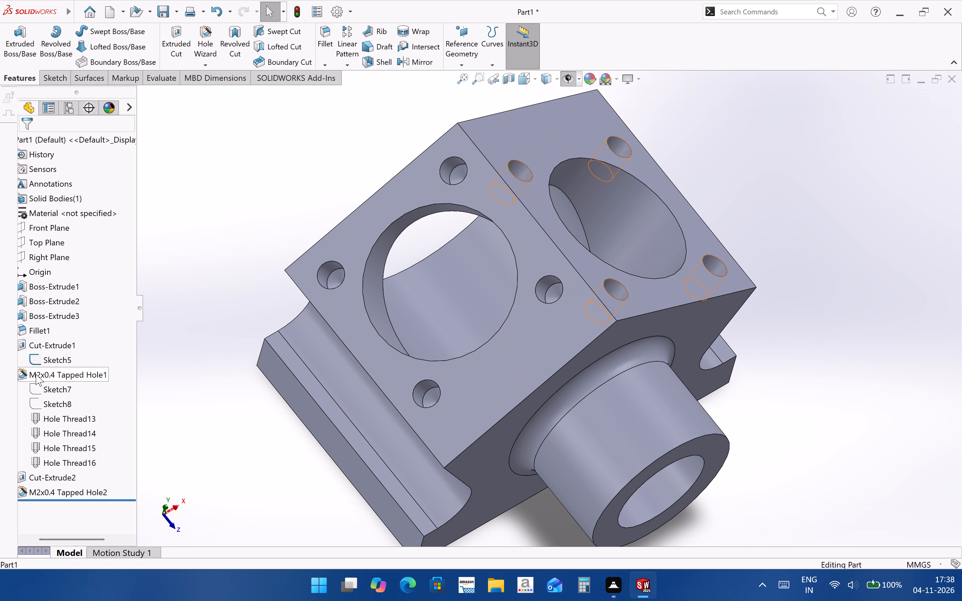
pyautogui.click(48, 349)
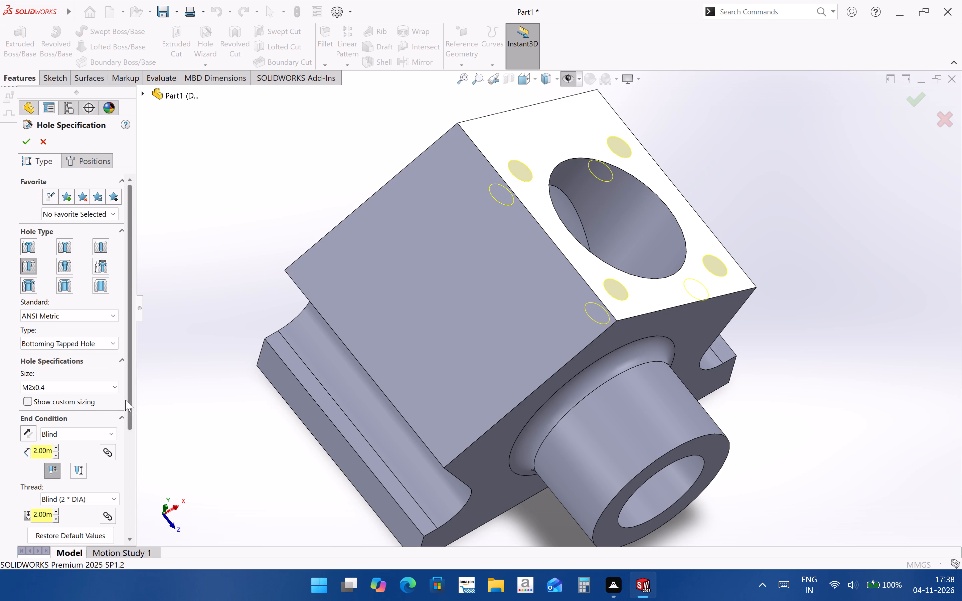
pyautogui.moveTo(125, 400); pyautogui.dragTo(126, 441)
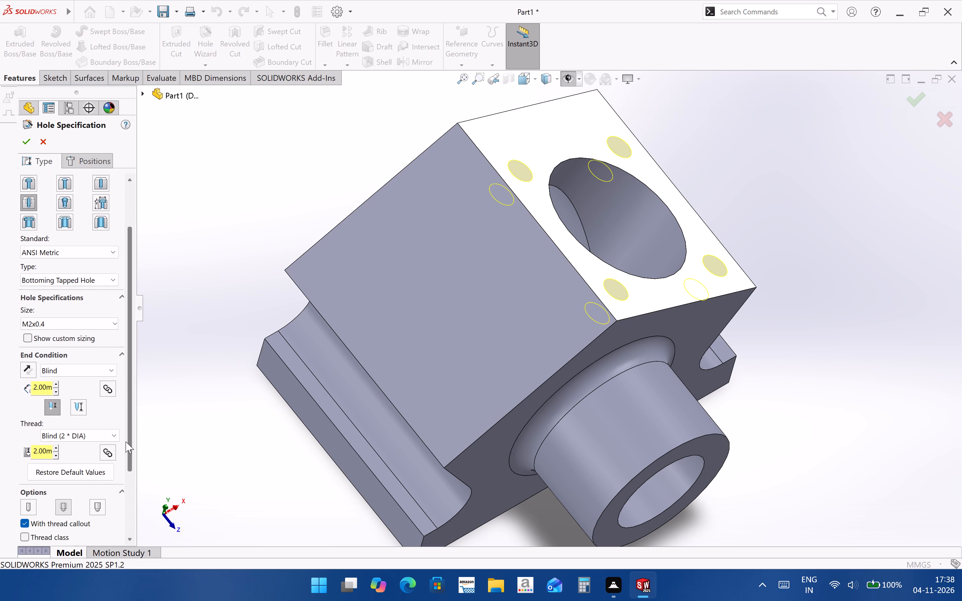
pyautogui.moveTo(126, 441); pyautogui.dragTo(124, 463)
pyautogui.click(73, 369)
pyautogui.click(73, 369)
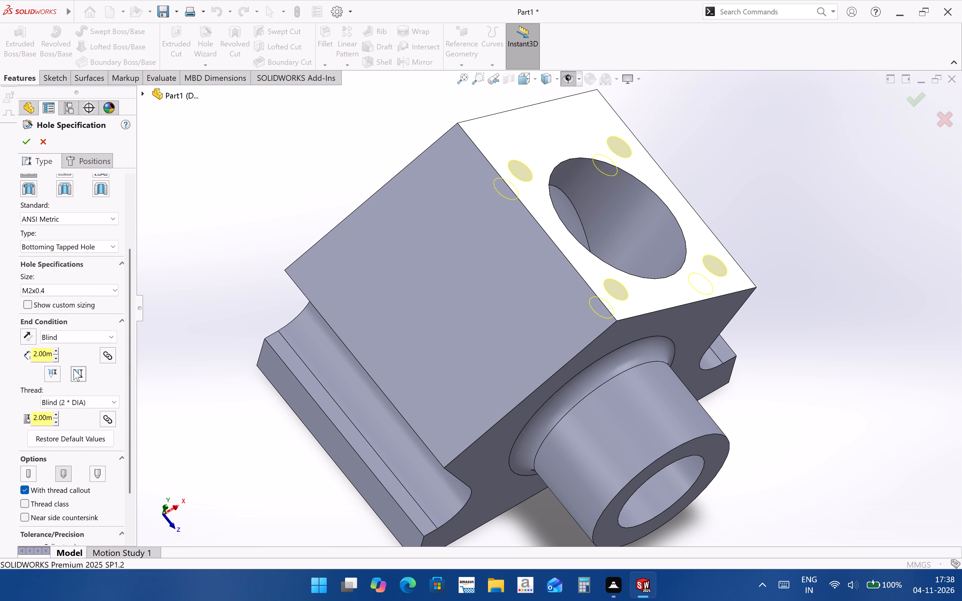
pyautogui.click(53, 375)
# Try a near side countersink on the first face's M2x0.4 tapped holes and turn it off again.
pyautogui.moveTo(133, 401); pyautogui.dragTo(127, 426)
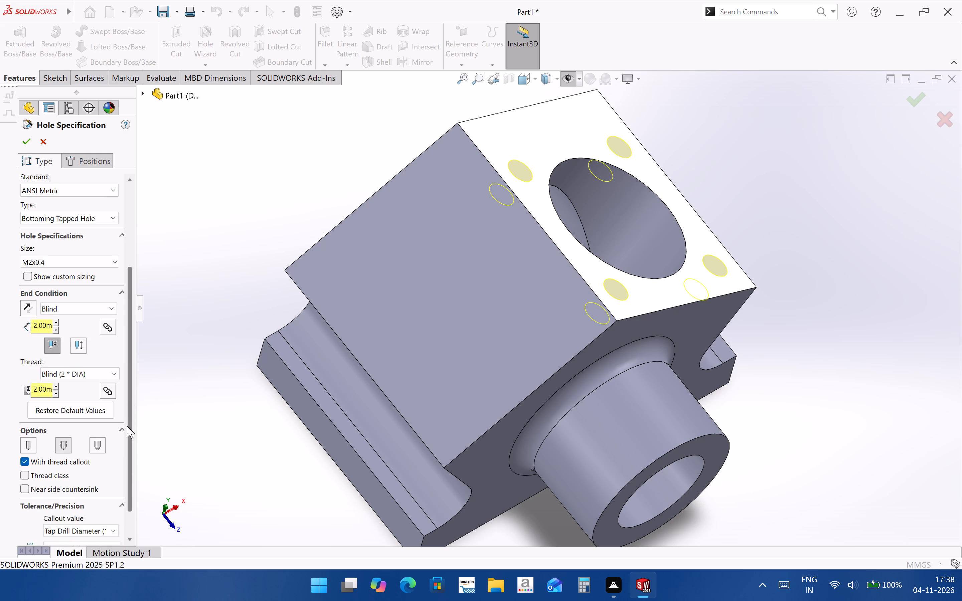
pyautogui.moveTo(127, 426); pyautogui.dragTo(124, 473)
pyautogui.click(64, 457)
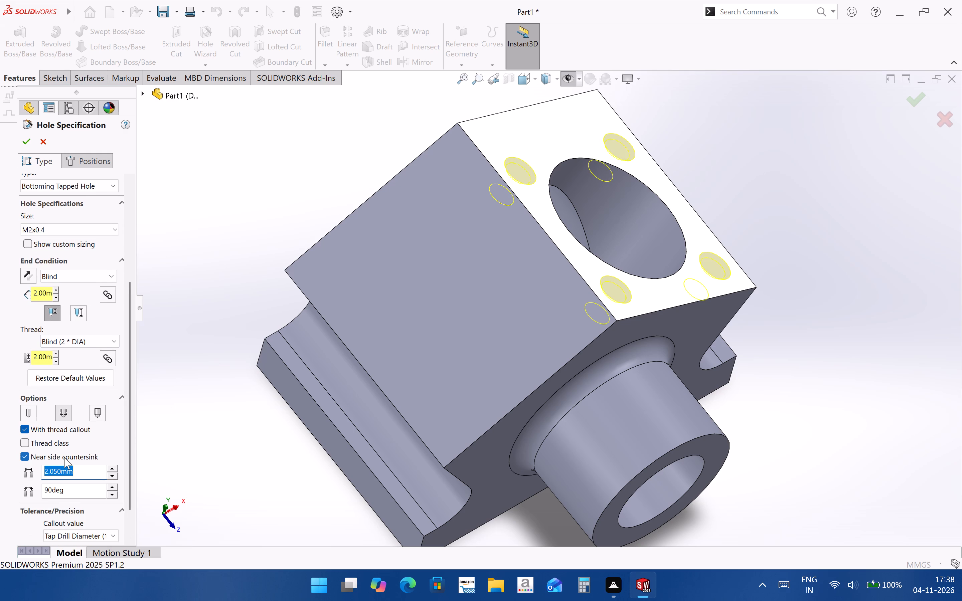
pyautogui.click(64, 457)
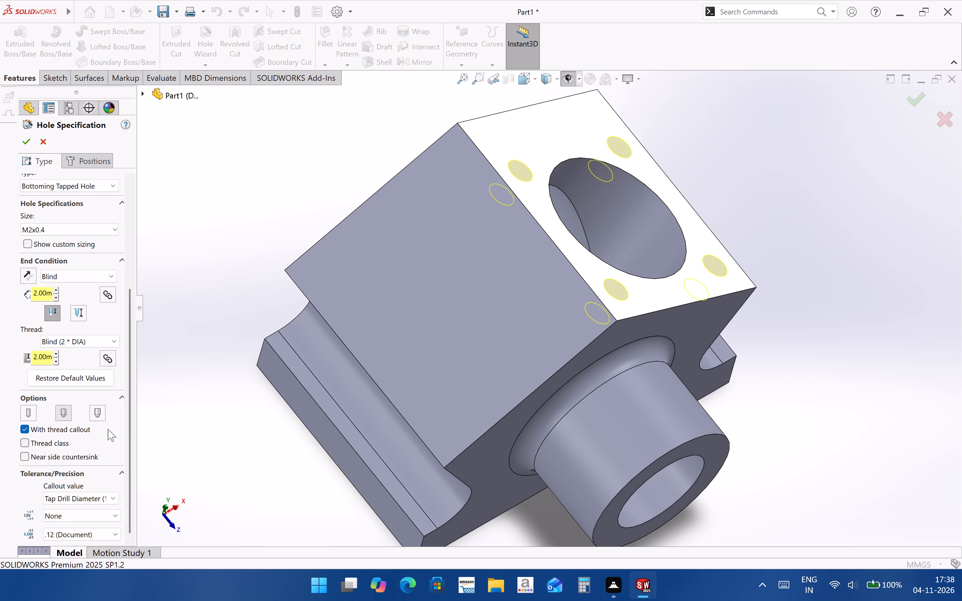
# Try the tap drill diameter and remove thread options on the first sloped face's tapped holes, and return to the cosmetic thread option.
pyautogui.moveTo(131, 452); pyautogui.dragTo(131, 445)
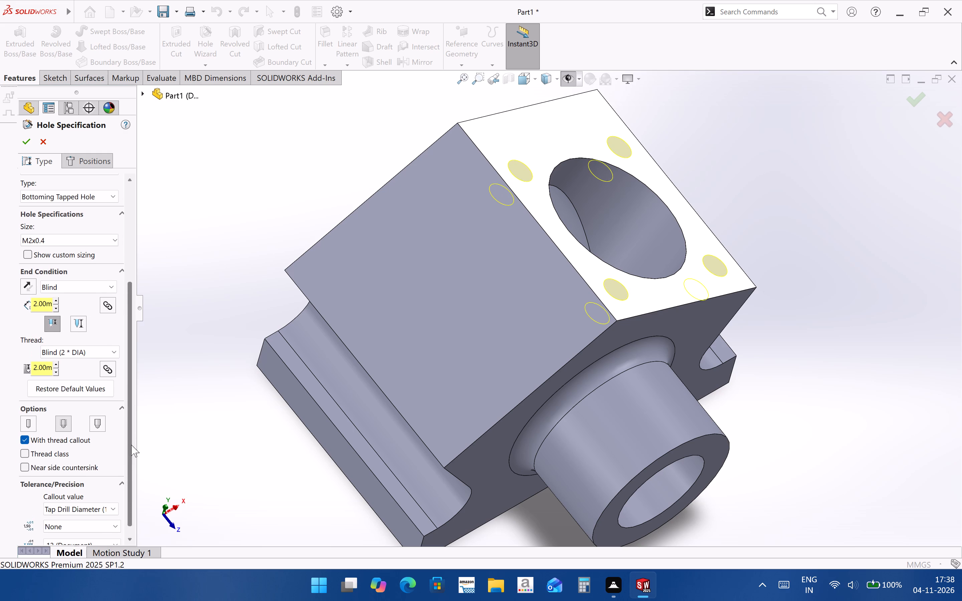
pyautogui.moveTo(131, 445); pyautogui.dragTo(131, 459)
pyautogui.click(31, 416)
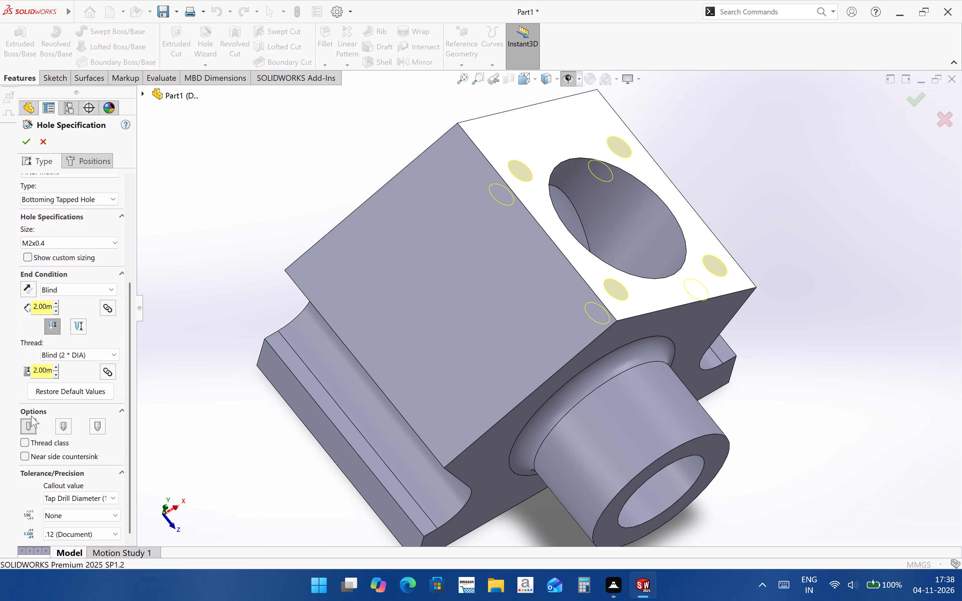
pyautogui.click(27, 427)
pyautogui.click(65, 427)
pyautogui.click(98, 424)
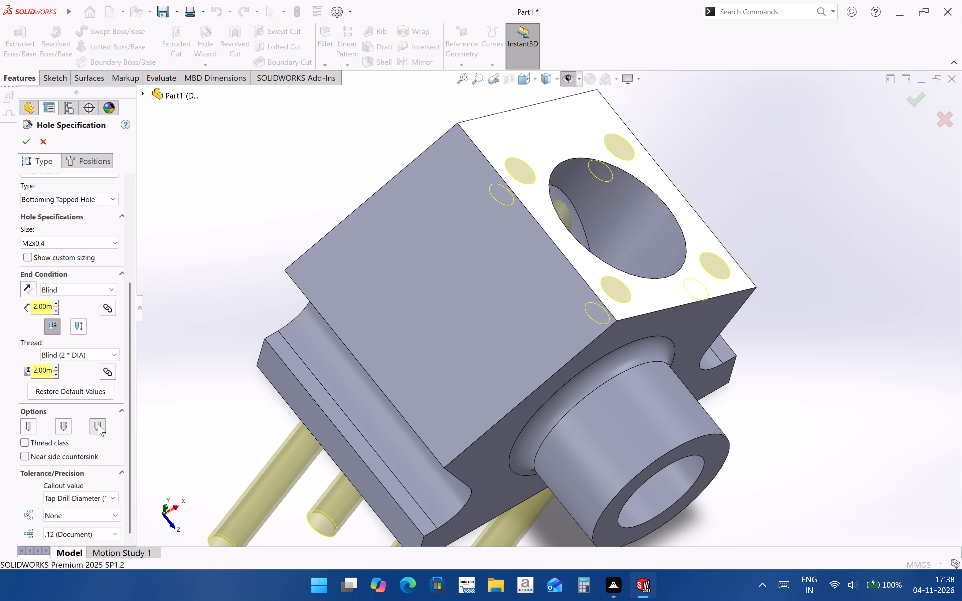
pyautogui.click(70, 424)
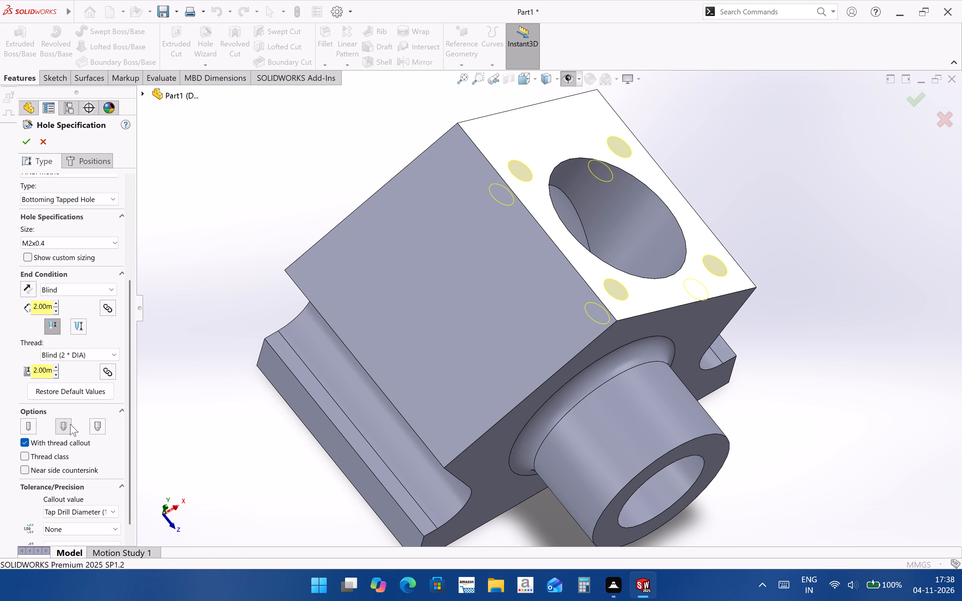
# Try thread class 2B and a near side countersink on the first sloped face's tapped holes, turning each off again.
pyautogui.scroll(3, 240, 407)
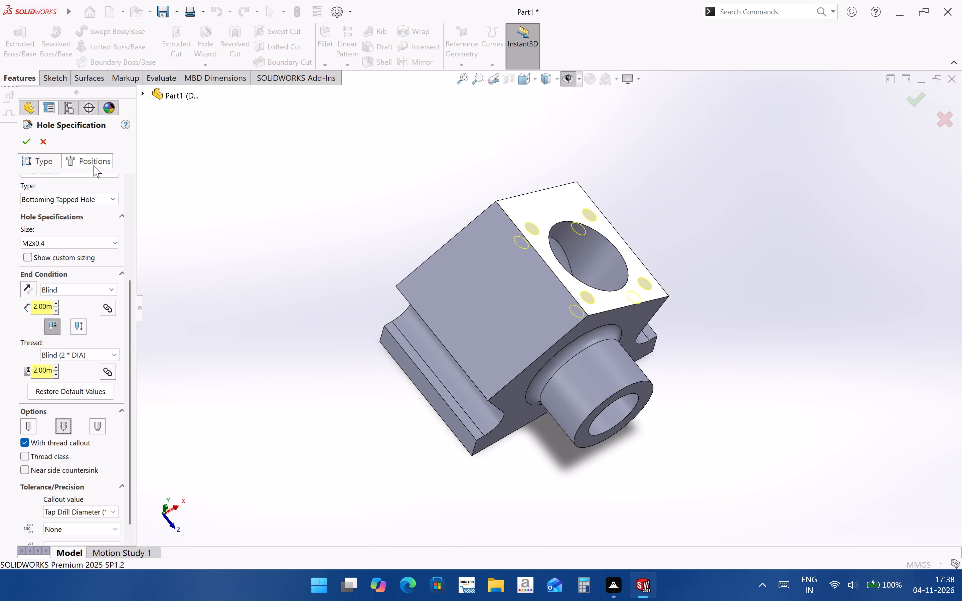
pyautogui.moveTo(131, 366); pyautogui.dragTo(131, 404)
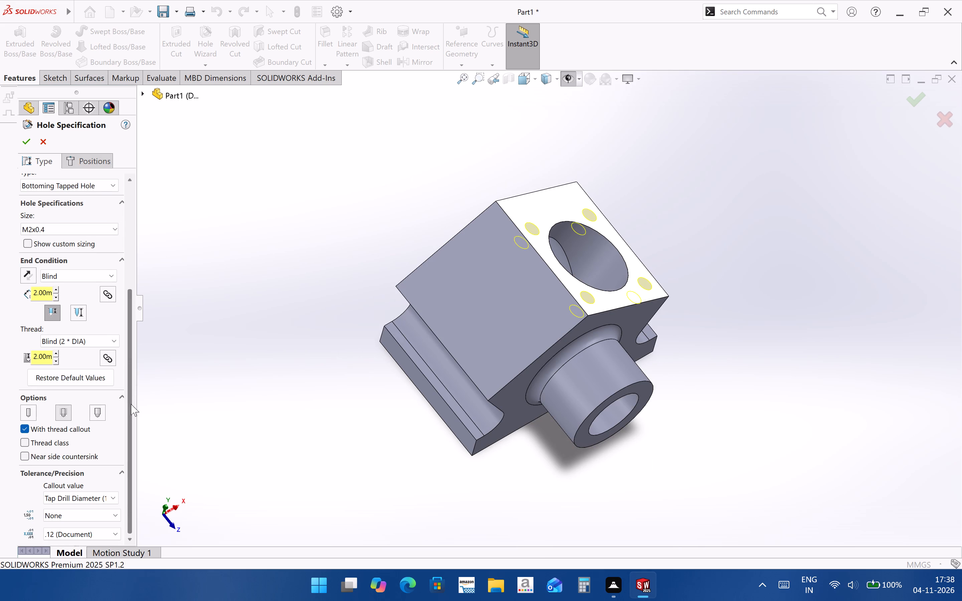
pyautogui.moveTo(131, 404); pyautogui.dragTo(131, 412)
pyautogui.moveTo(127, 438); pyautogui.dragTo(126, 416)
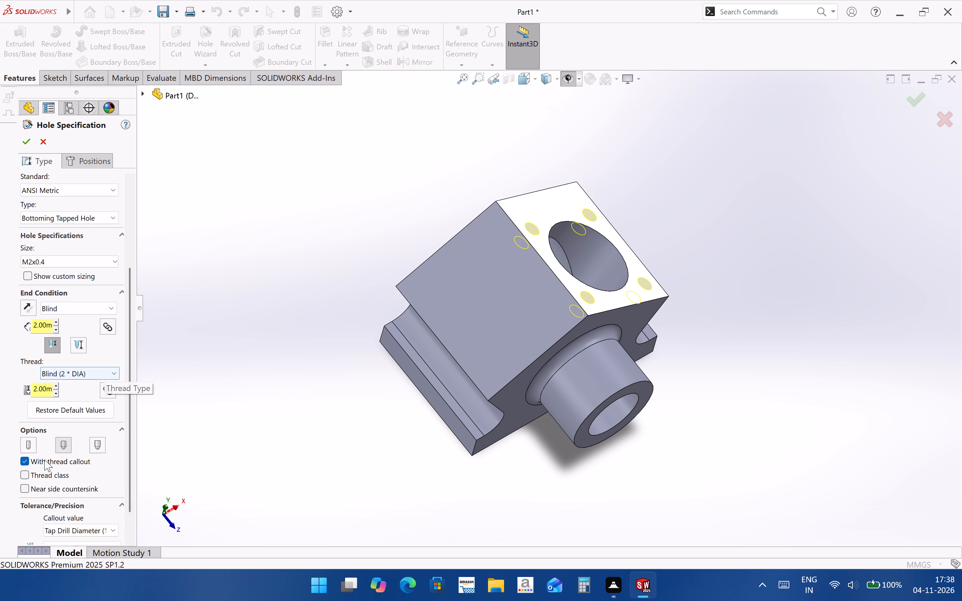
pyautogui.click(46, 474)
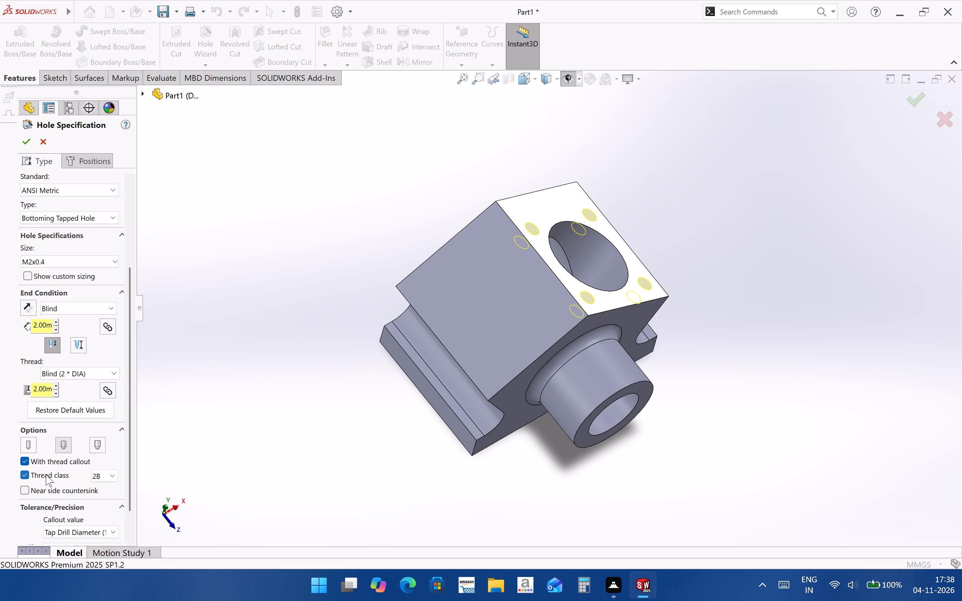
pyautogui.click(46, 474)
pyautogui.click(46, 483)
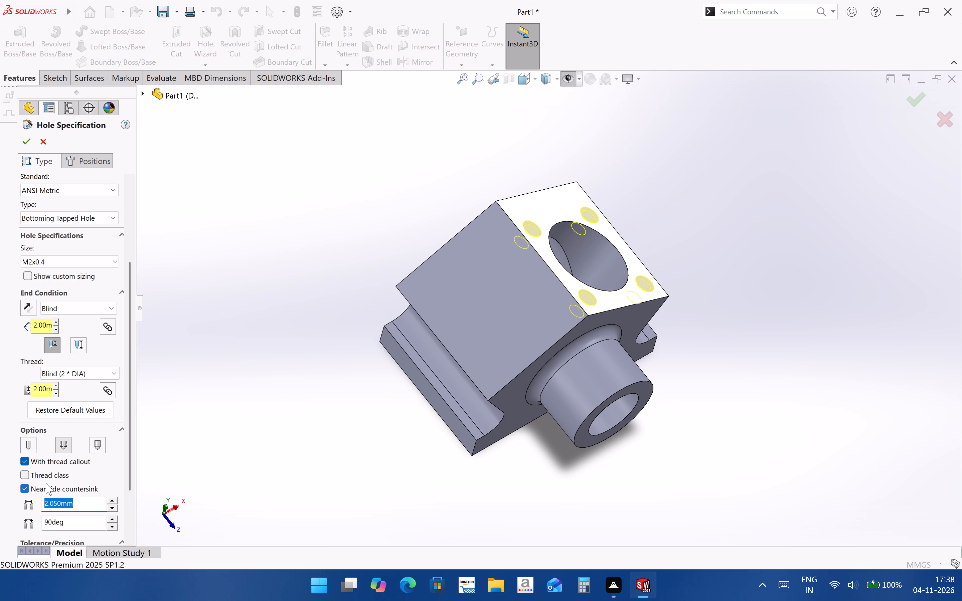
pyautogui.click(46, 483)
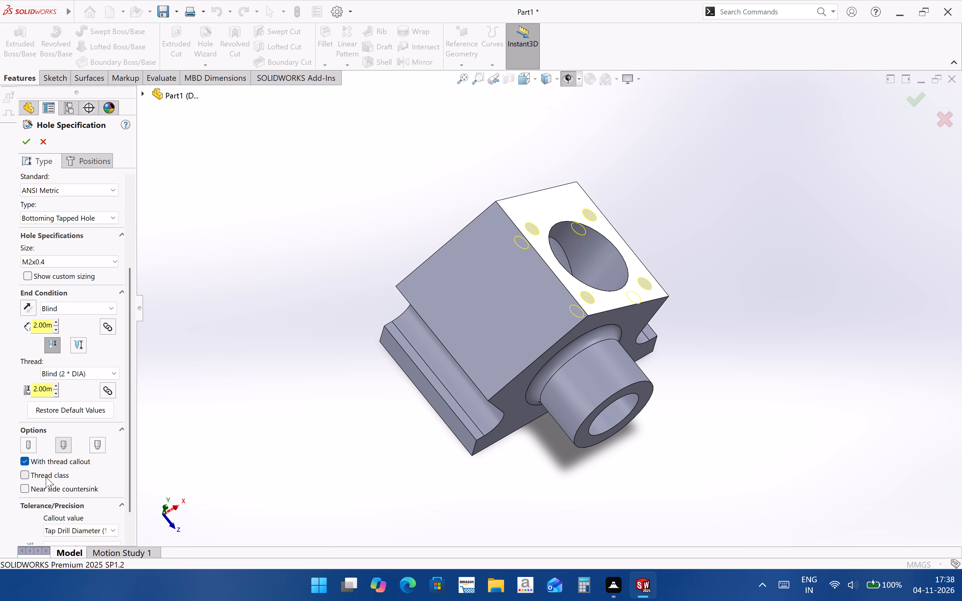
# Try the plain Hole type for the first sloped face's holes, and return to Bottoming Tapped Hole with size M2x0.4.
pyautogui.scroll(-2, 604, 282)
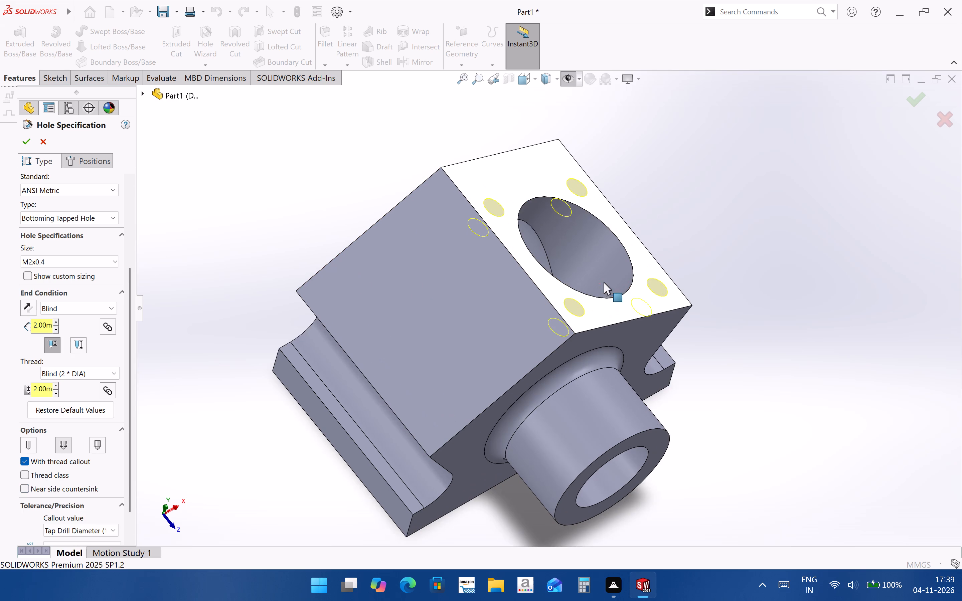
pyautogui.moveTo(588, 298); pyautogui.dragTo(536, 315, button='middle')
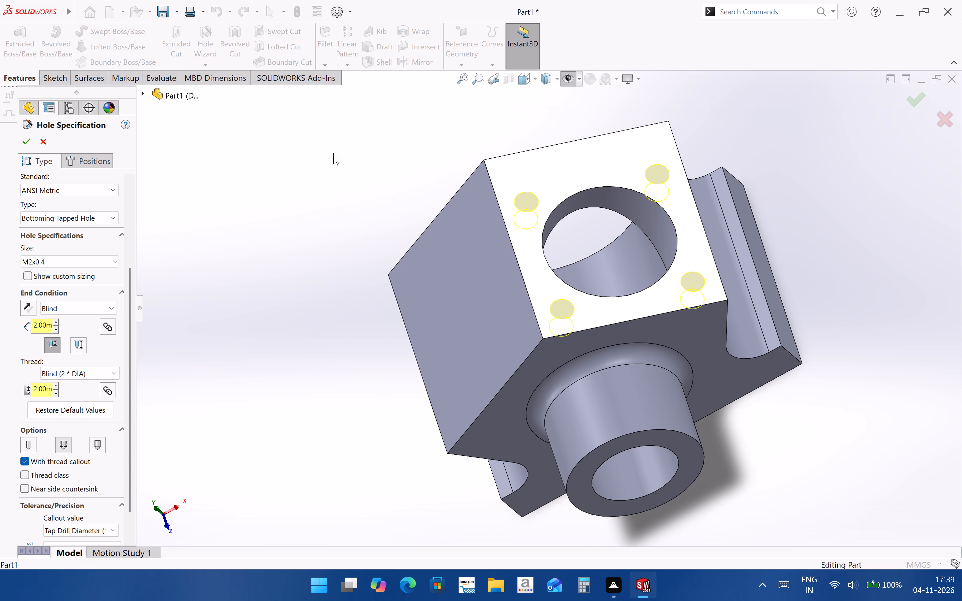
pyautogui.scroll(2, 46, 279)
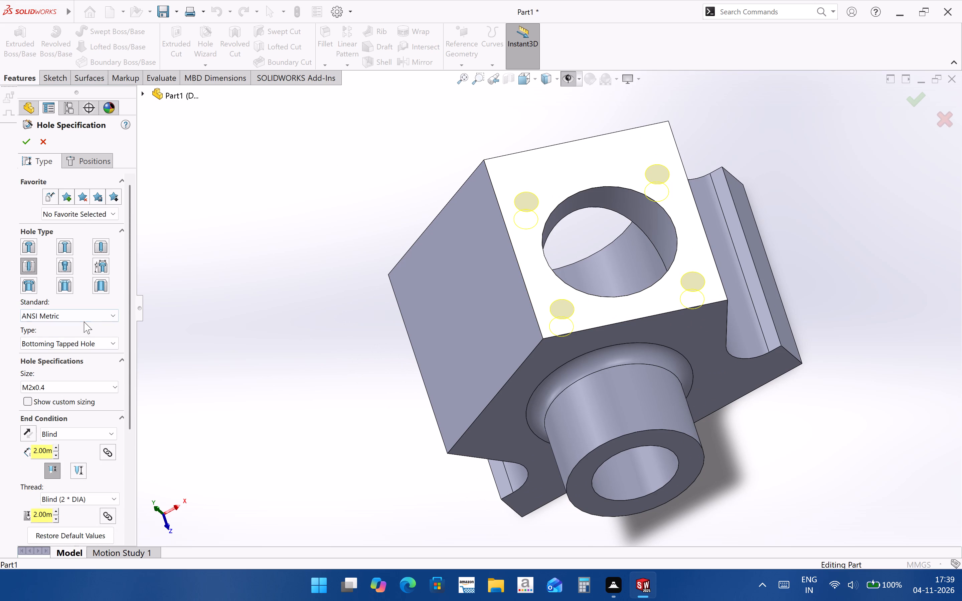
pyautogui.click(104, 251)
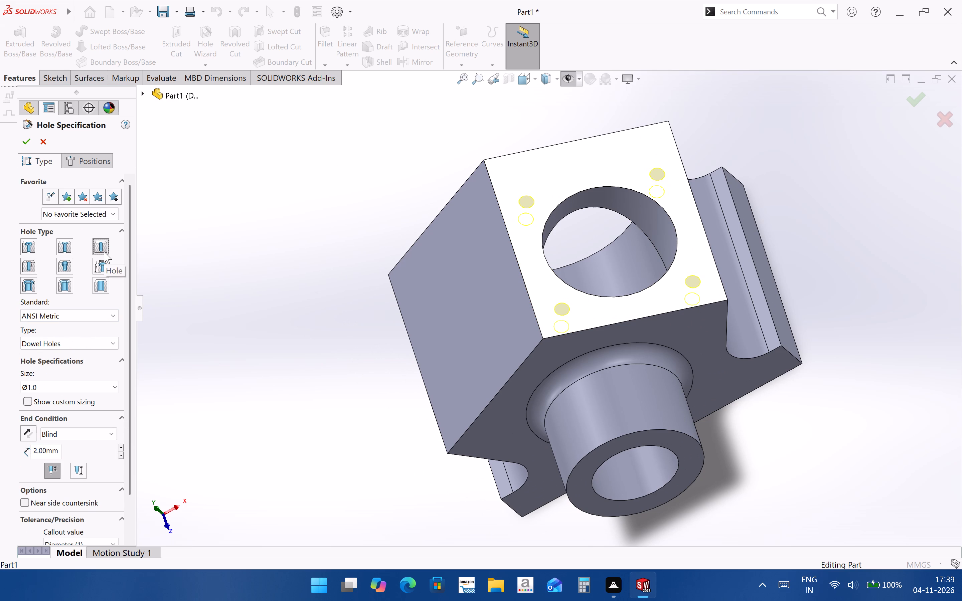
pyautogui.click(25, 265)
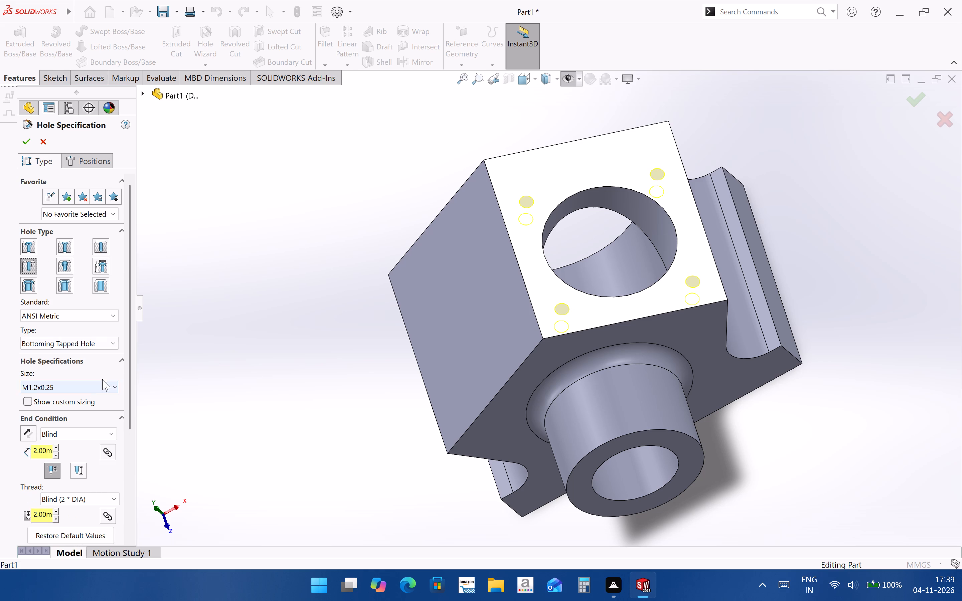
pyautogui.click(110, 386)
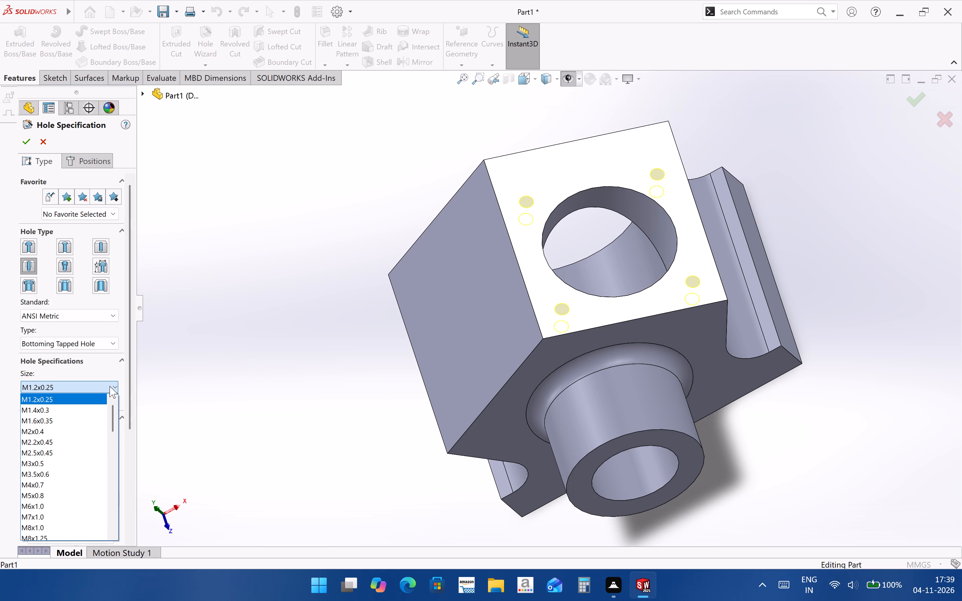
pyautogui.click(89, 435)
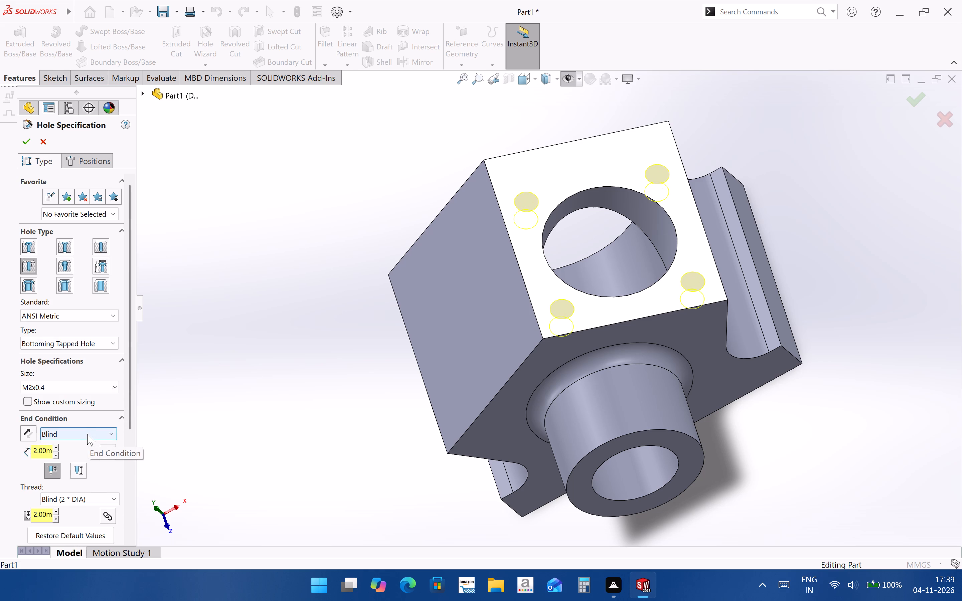
# Set the thread depth of the first sloped face's M2x0.4 tapped holes to 1.6 mm and accept the hole specification.
pyautogui.moveTo(128, 411); pyautogui.dragTo(128, 425)
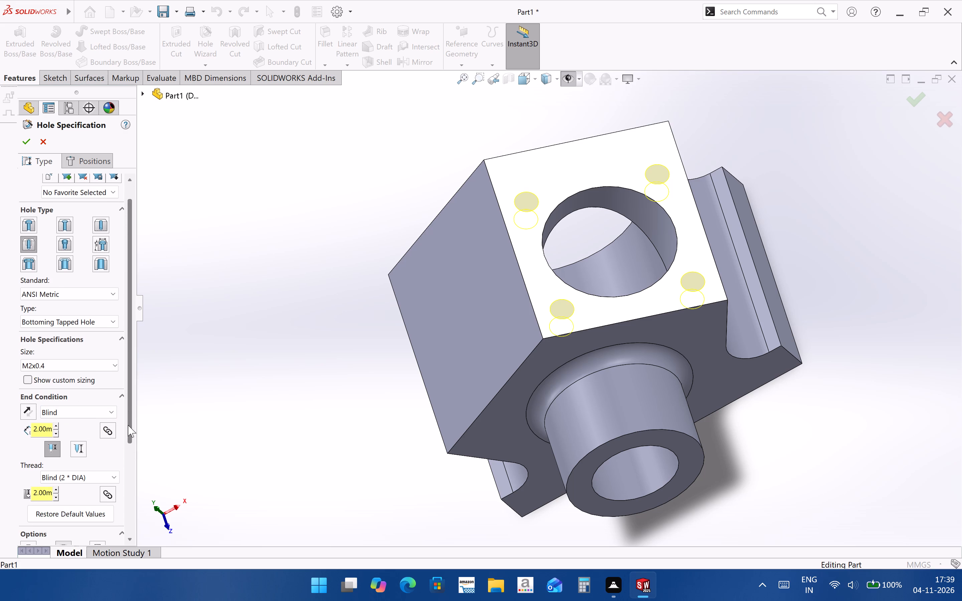
pyautogui.moveTo(128, 425); pyautogui.dragTo(125, 438)
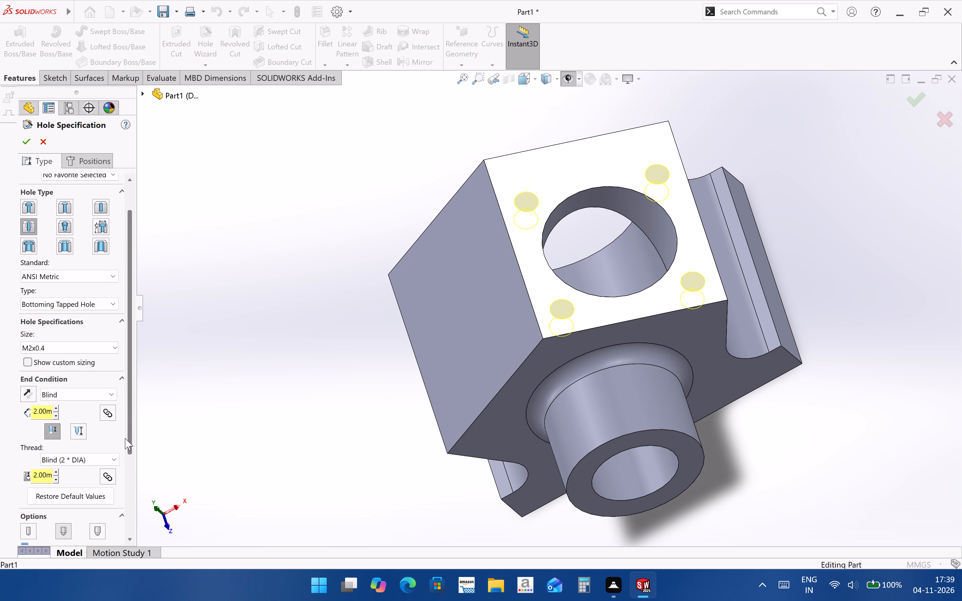
pyautogui.moveTo(125, 438); pyautogui.dragTo(123, 463)
pyautogui.moveTo(50, 435); pyautogui.dragTo(17, 435)
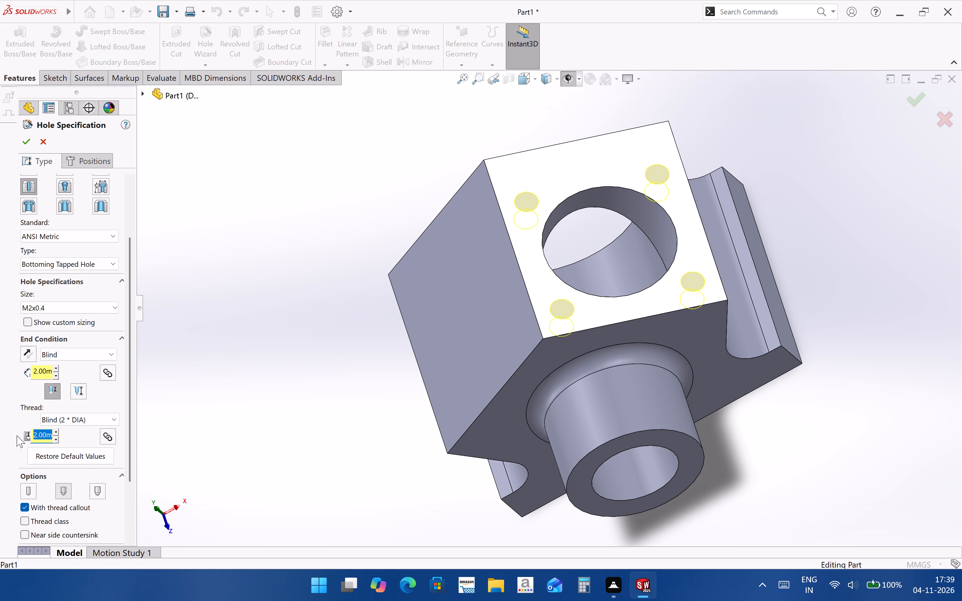
pyautogui.moveTo(17, 435); pyautogui.dragTo(0, 429)
pyautogui.press('BackSpace')
pyautogui.press('1')
pyautogui.press('.')
pyautogui.press('6')
pyautogui.press('Return')
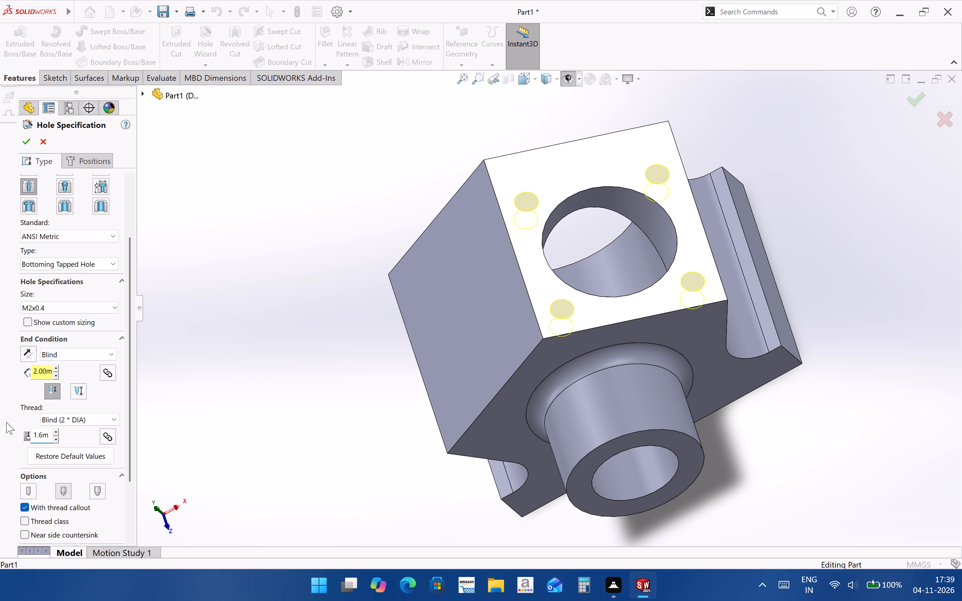
pyautogui.click(49, 435)
pyautogui.press('m')
pyautogui.press('Return')
pyautogui.click(28, 144)
pyautogui.click(389, 362)
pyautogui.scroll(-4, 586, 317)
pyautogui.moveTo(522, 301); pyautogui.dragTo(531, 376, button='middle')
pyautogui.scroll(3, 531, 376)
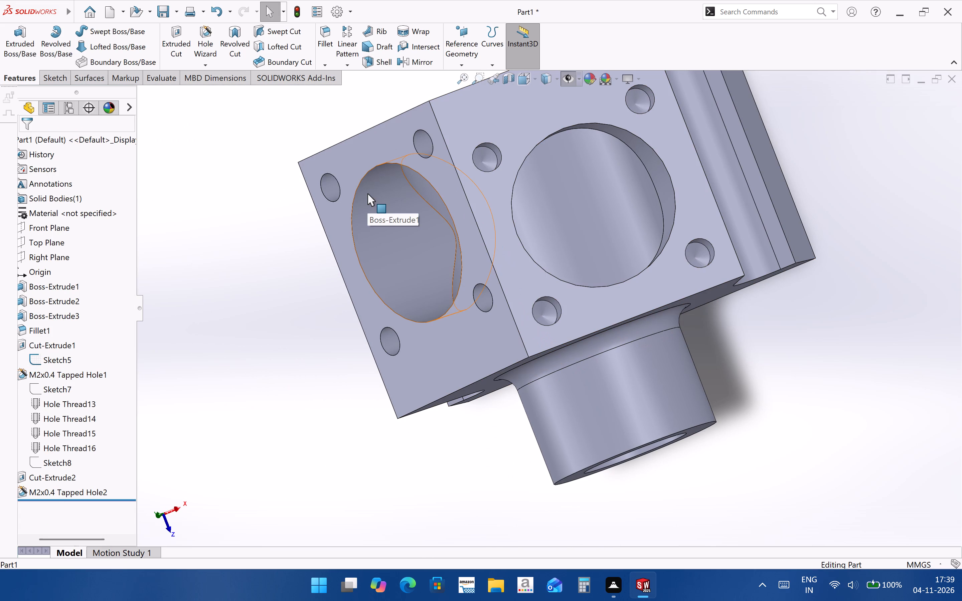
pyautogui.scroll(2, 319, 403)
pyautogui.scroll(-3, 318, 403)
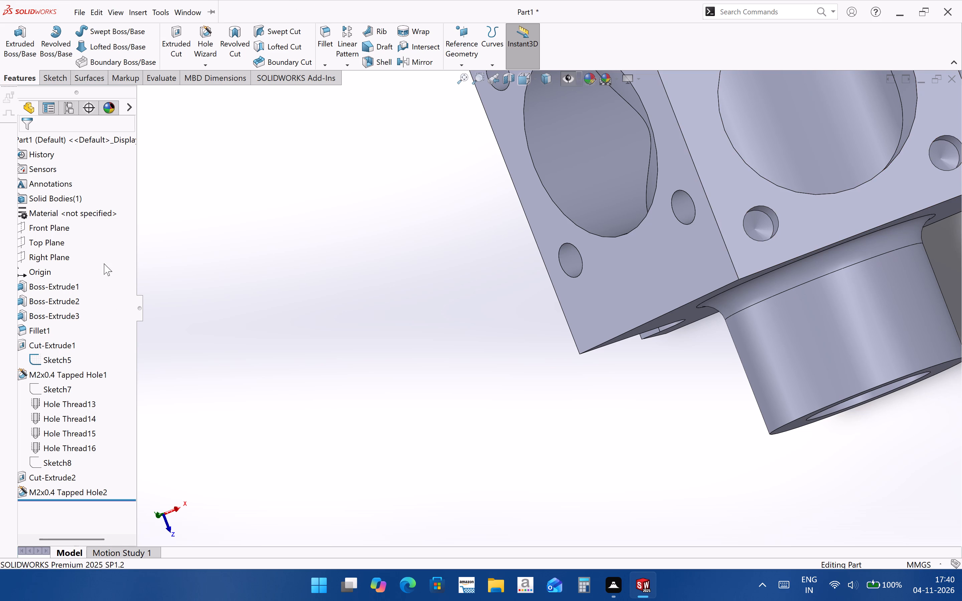
# Reopen the first sloped face's M2x0.4 tapped holes for editing and turn off their thread callout.
pyautogui.click(90, 375)
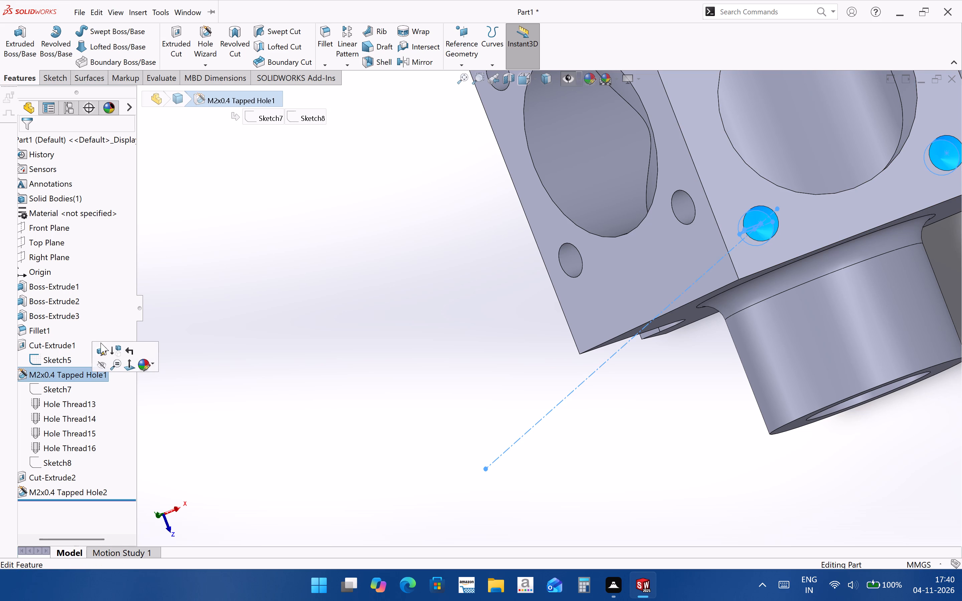
pyautogui.click(104, 352)
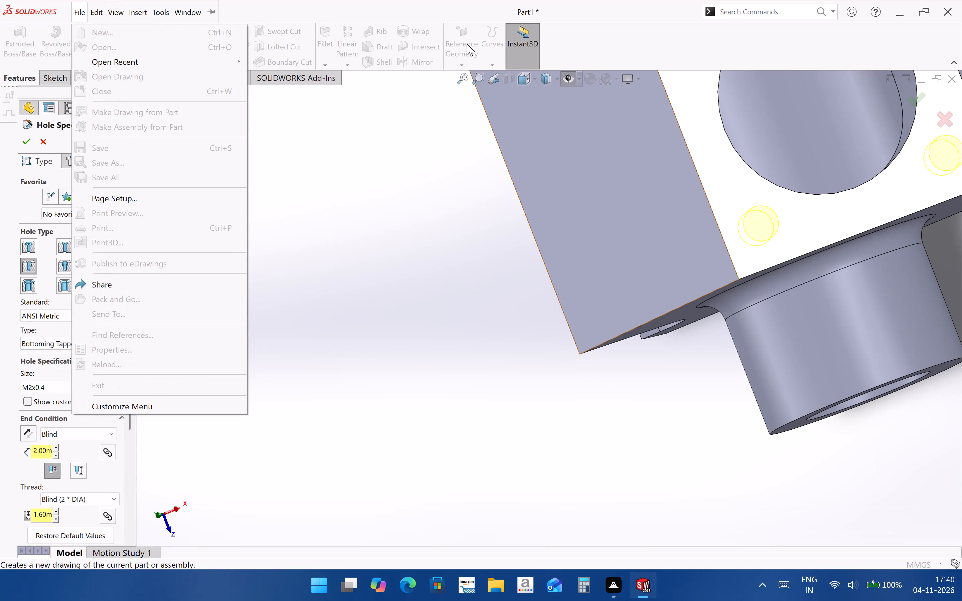
pyautogui.click(430, 352)
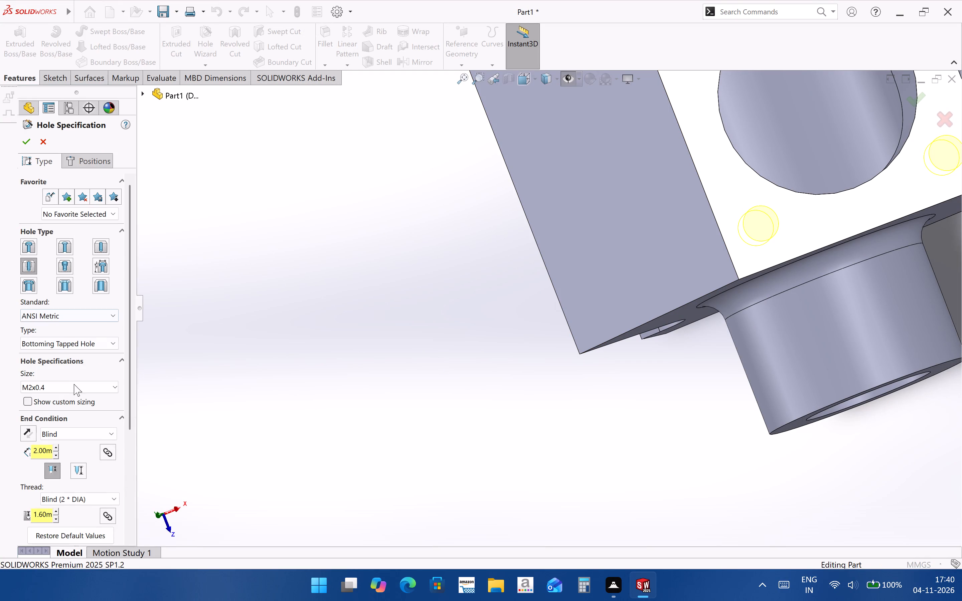
pyautogui.moveTo(133, 381); pyautogui.dragTo(126, 434)
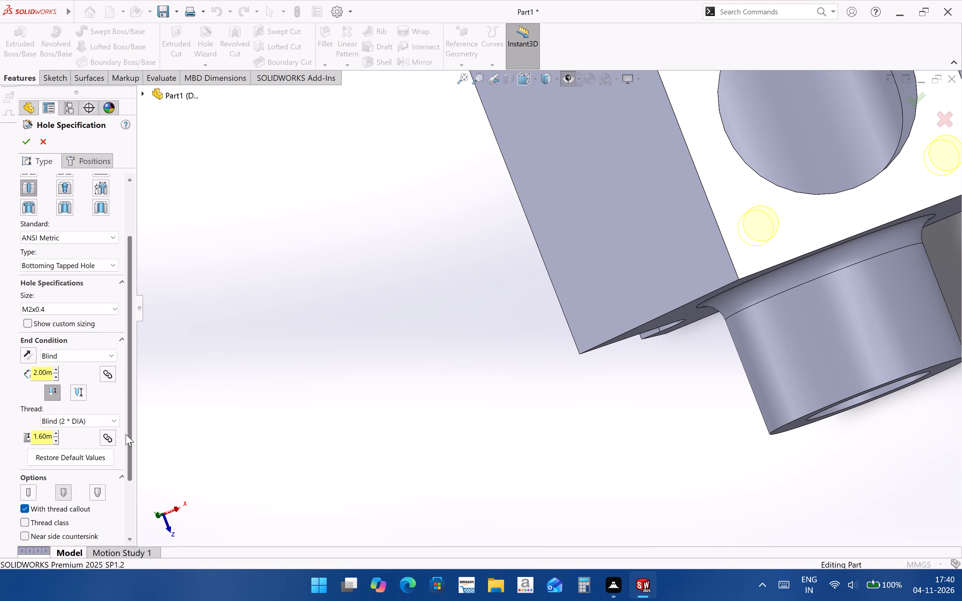
pyautogui.moveTo(126, 434); pyautogui.dragTo(115, 471)
pyautogui.click(87, 451)
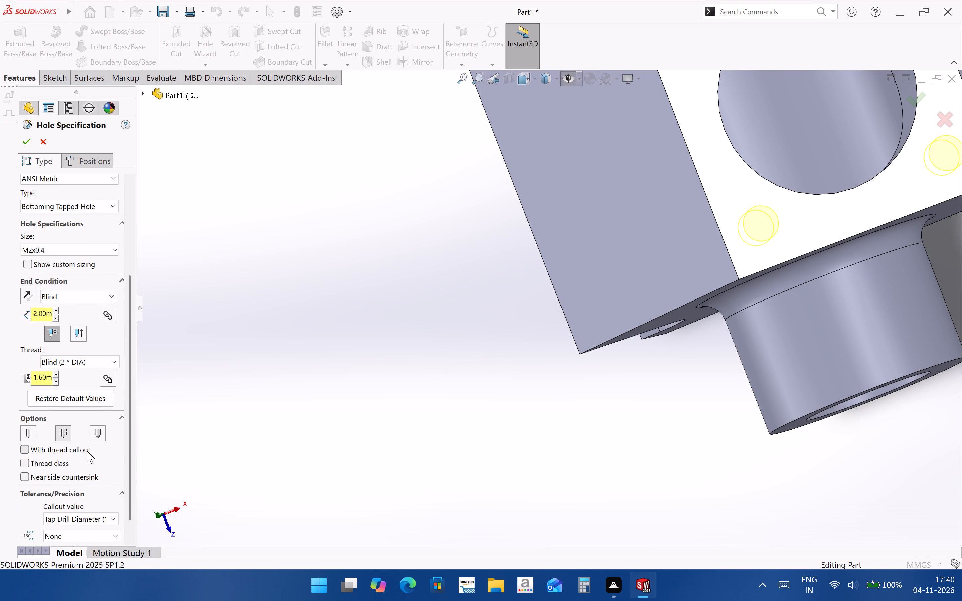
pyautogui.click(87, 451)
pyautogui.click(62, 450)
pyautogui.scroll(4, 334, 435)
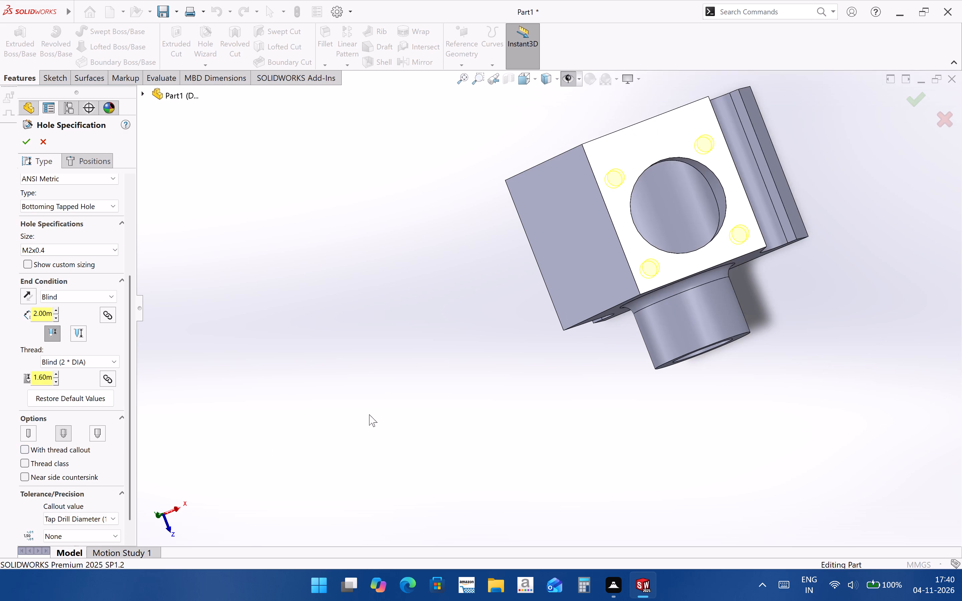
pyautogui.moveTo(484, 363); pyautogui.dragTo(491, 288, button='middle')
pyautogui.scroll(-6, 621, 198)
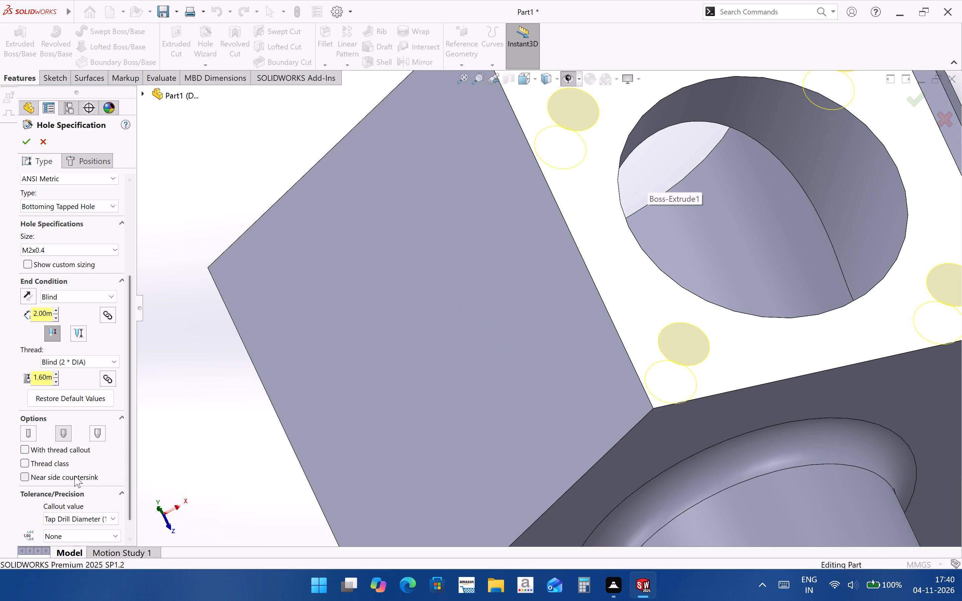
pyautogui.click(69, 454)
pyautogui.click(69, 454)
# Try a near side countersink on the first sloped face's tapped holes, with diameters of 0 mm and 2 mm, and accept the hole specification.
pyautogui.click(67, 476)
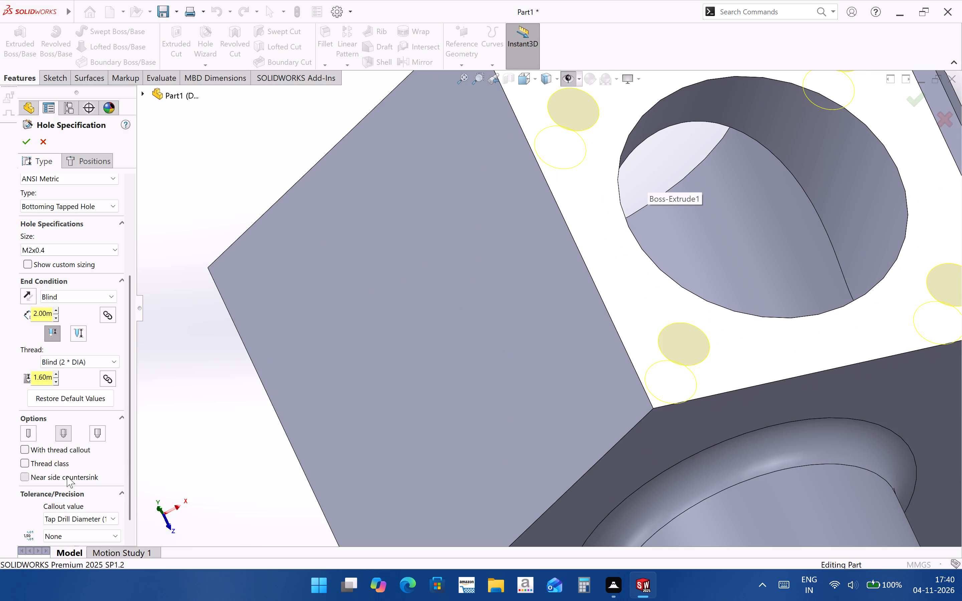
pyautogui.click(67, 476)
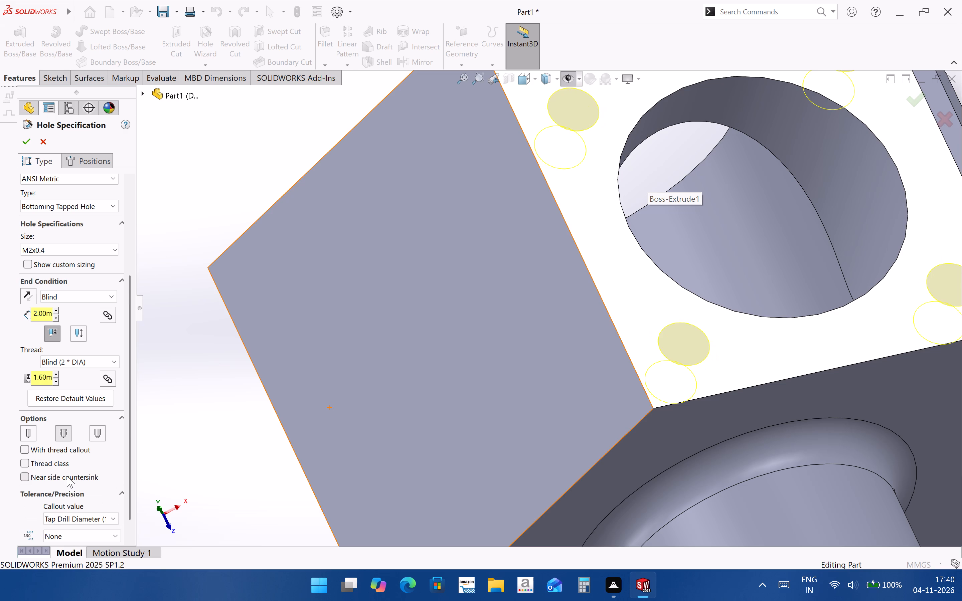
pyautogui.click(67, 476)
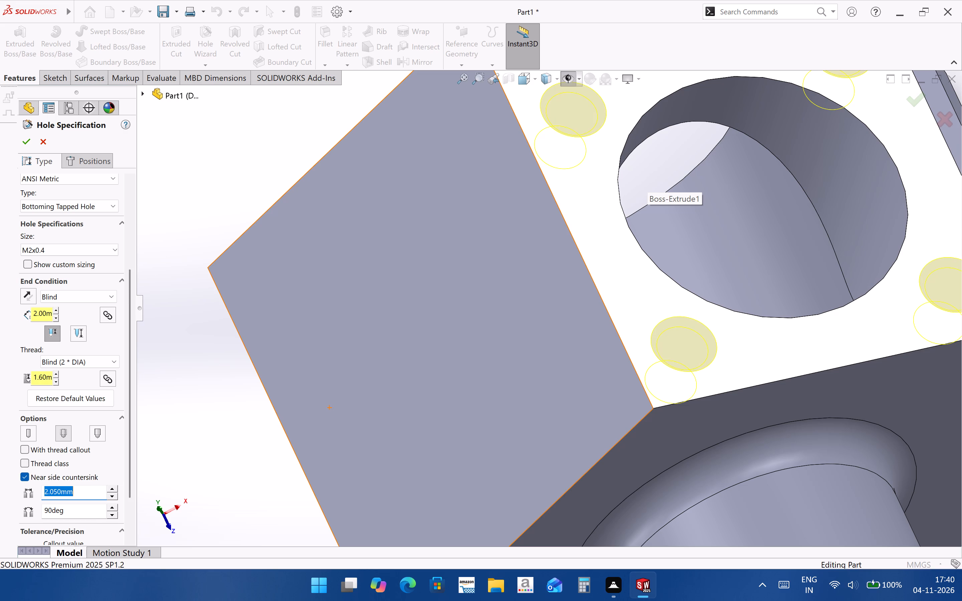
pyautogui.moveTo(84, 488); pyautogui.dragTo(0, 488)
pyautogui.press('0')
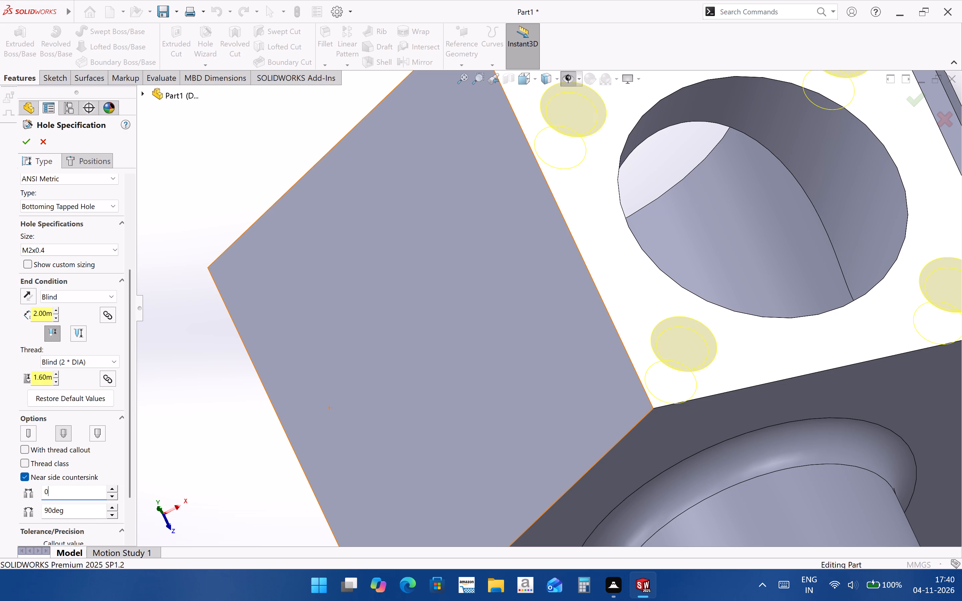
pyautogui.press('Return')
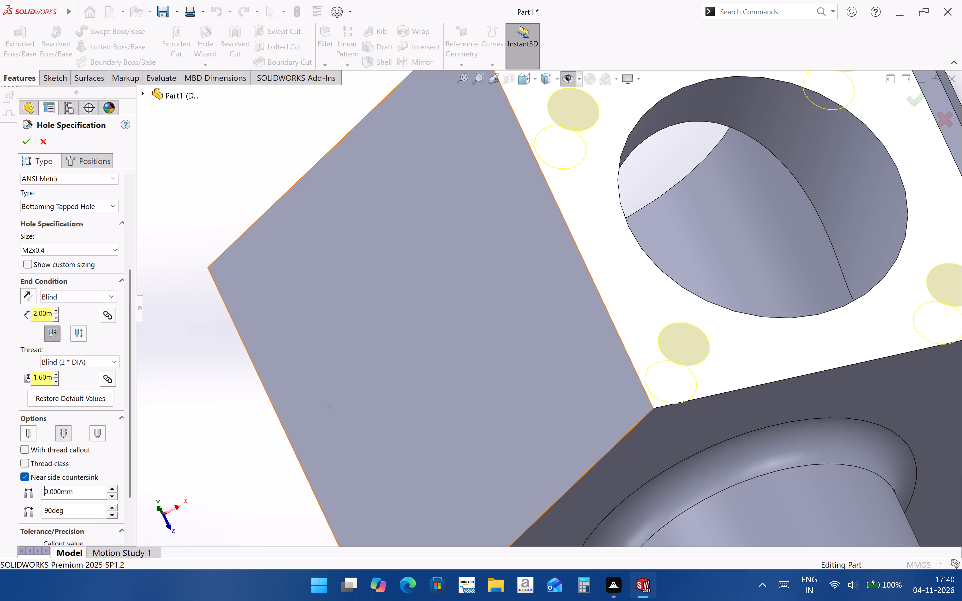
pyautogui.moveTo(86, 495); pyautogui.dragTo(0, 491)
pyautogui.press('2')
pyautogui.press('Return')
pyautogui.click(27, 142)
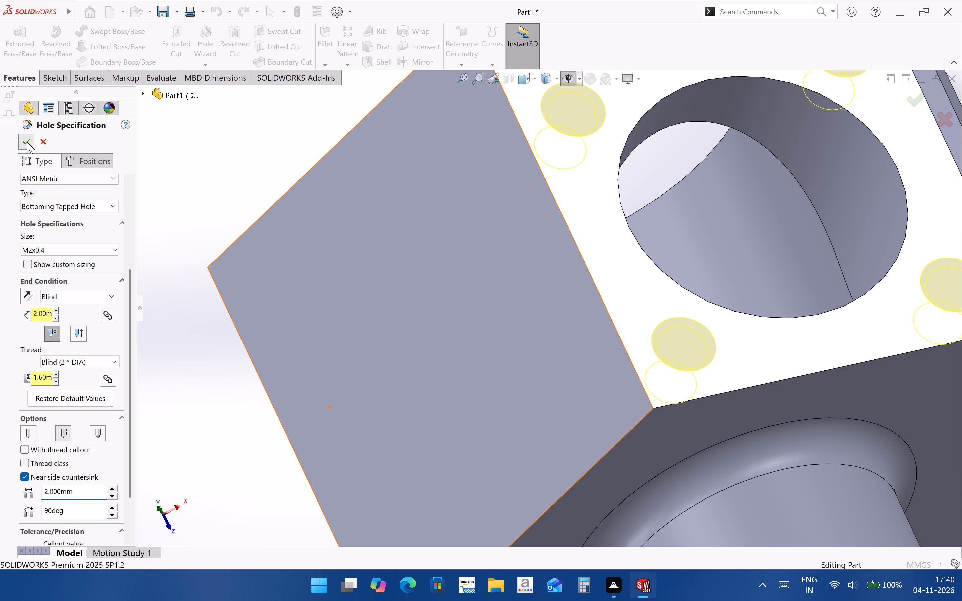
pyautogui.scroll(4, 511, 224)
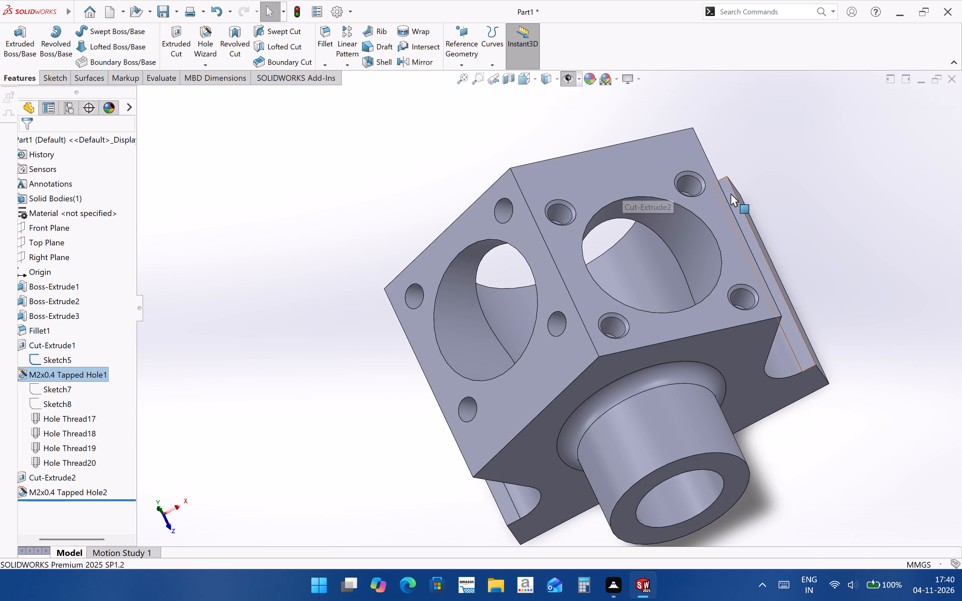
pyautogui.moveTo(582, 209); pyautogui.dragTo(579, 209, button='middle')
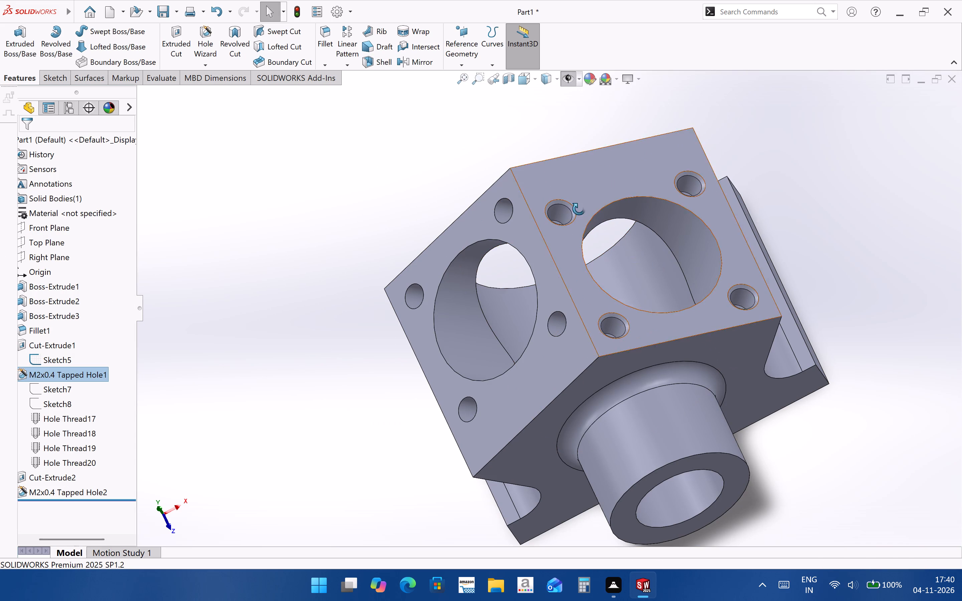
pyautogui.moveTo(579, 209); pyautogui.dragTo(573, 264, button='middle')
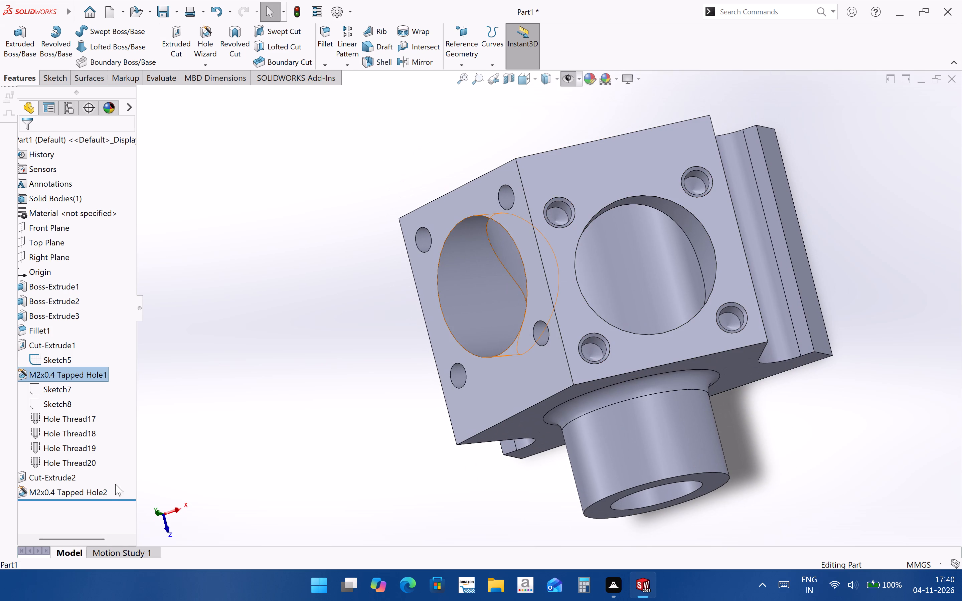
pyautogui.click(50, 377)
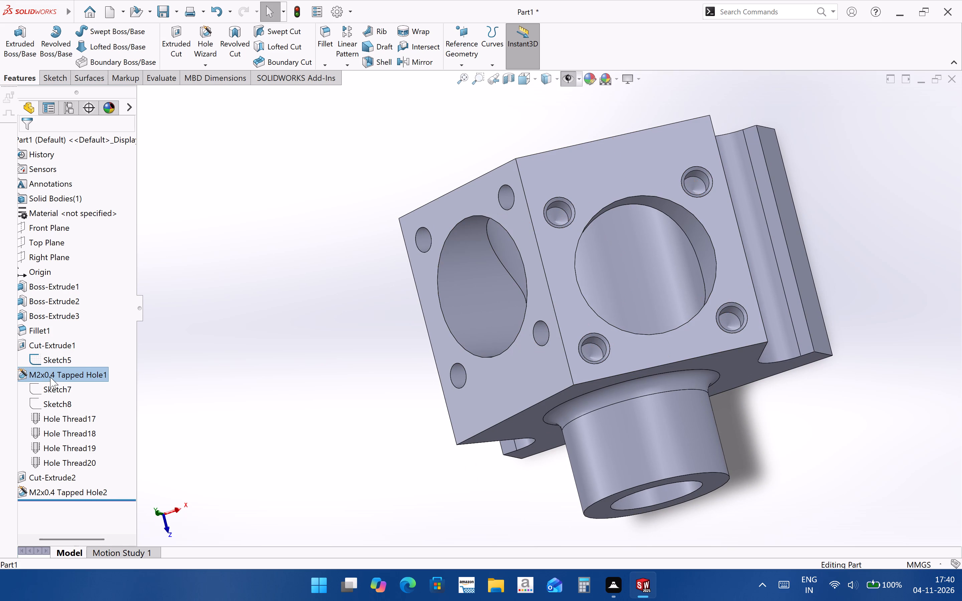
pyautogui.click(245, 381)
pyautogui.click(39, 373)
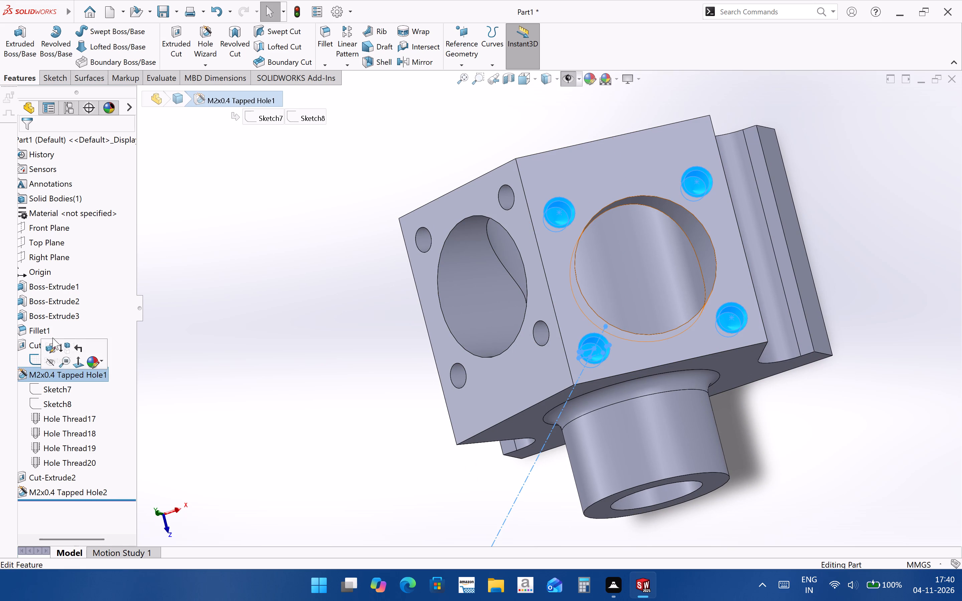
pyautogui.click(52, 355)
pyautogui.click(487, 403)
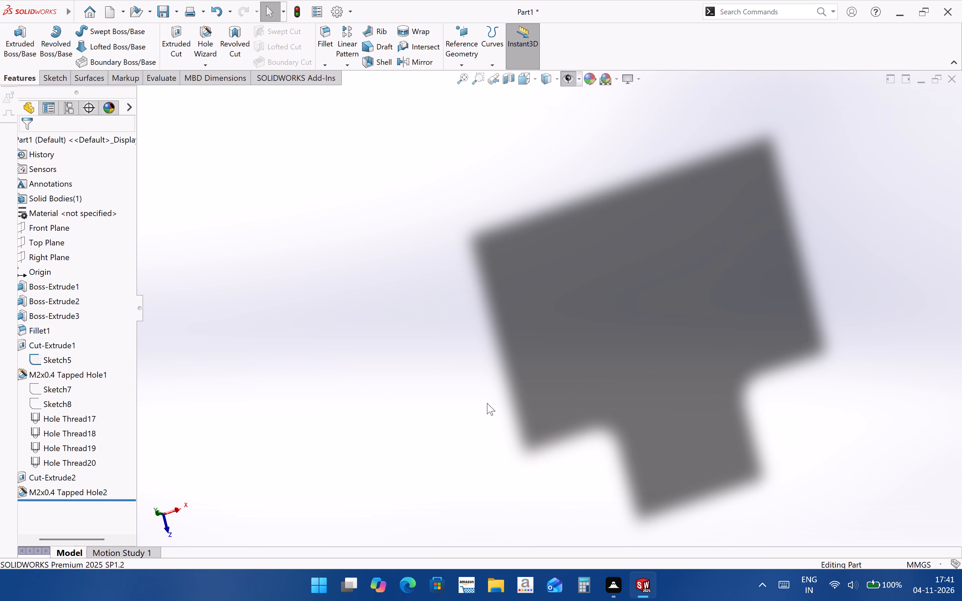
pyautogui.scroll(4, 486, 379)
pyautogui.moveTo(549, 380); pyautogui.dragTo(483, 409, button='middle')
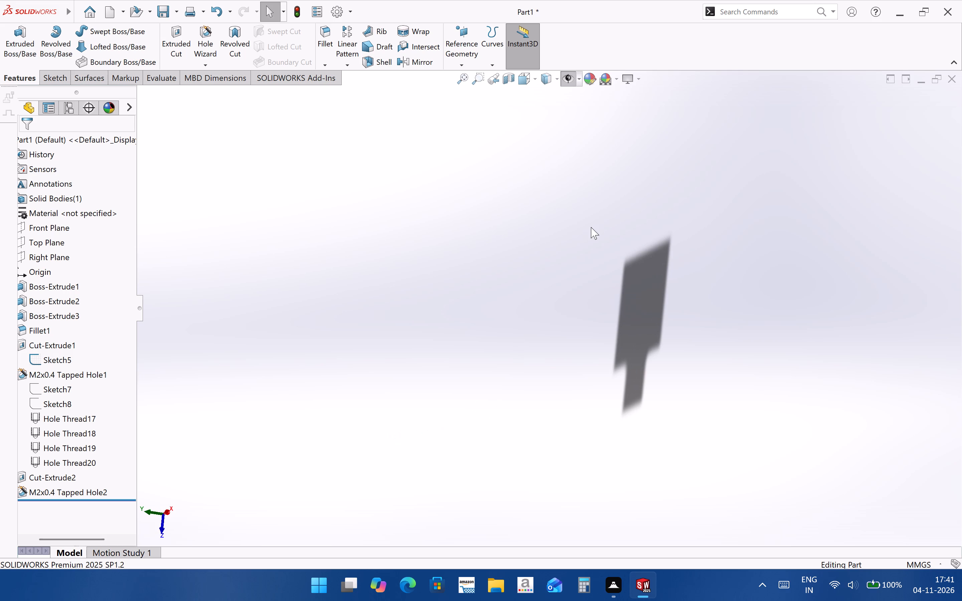
# Edit the first sloped face's M2x0.4 tapped holes and turn on the link options for the blind hole depth and the thread depth.
pyautogui.click(79, 373)
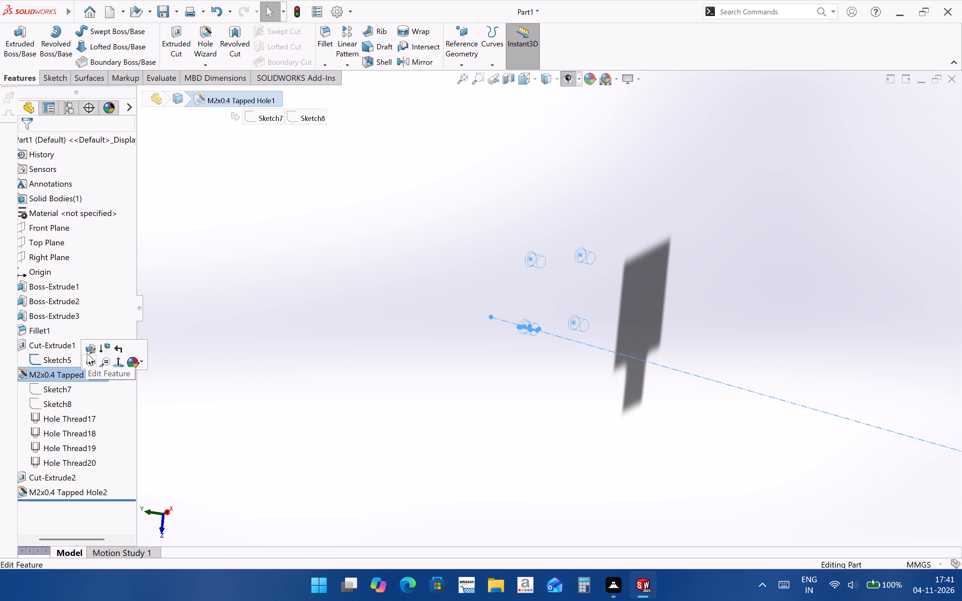
pyautogui.click(88, 352)
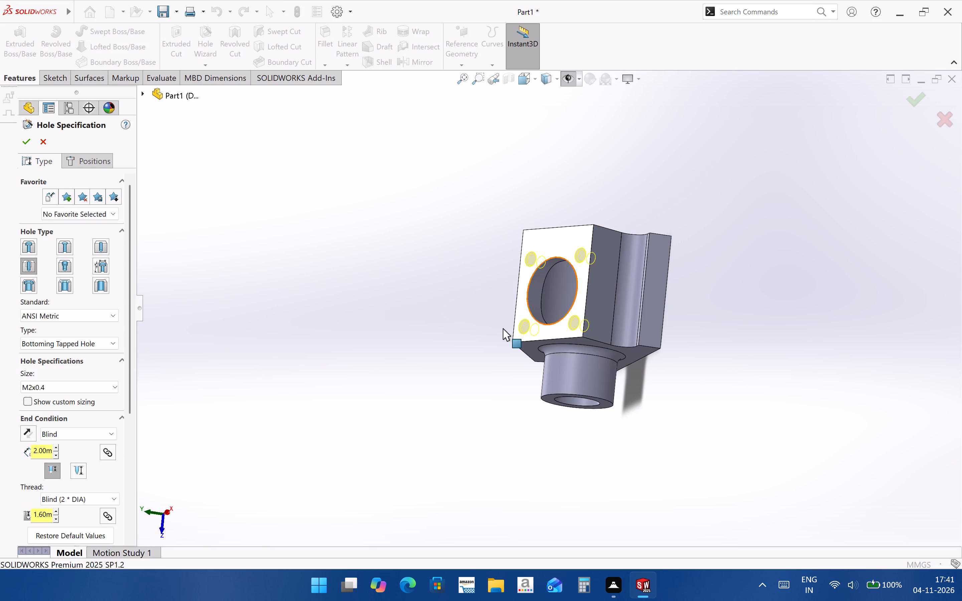
pyautogui.click(322, 371)
pyautogui.scroll(-6, 619, 271)
pyautogui.moveTo(524, 301); pyautogui.dragTo(581, 264, button='middle')
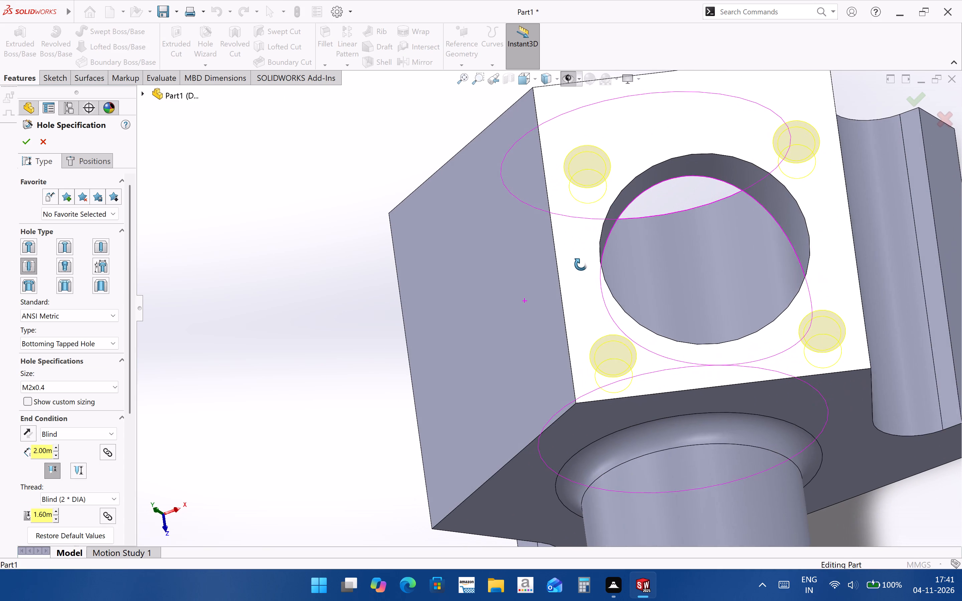
pyautogui.moveTo(581, 264); pyautogui.dragTo(532, 212, button='middle')
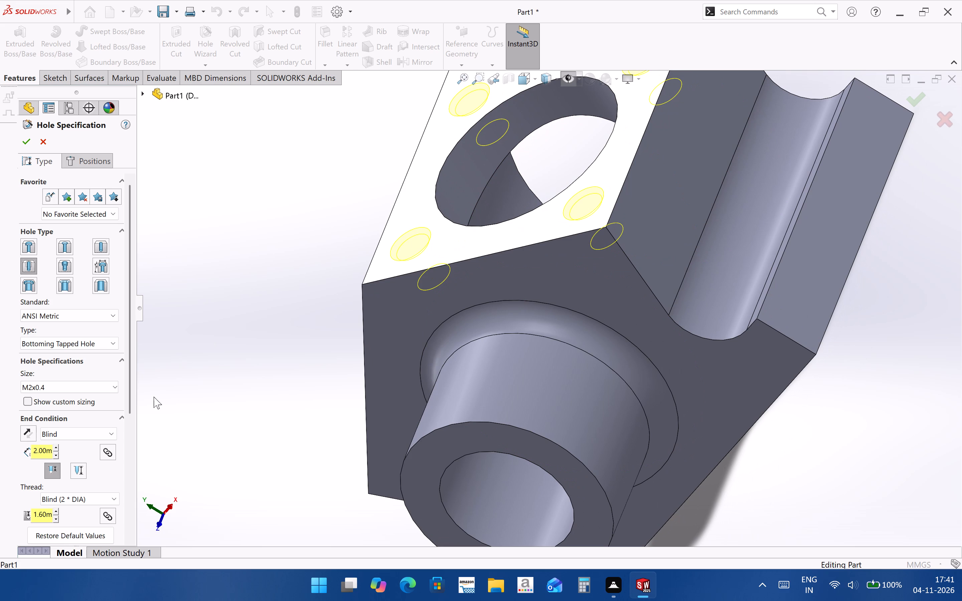
pyautogui.moveTo(131, 400); pyautogui.dragTo(128, 432)
pyautogui.click(106, 401)
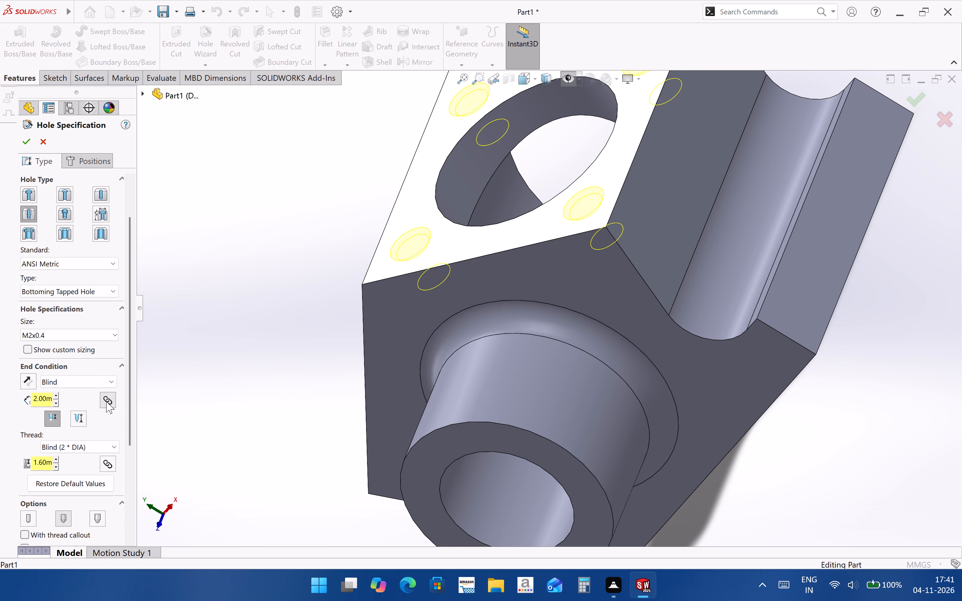
pyautogui.moveTo(133, 434); pyautogui.dragTo(130, 459)
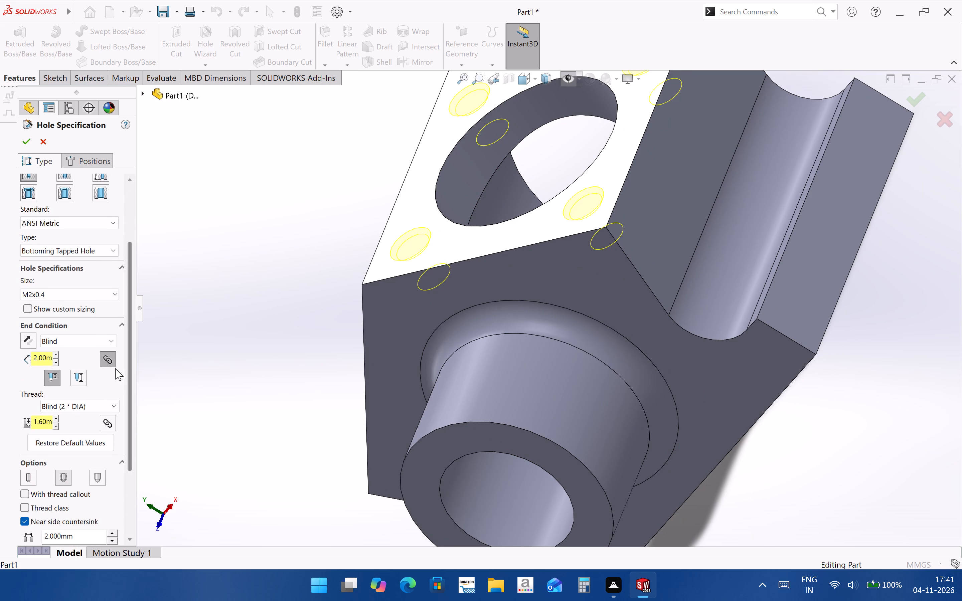
pyautogui.click(112, 363)
pyautogui.click(108, 363)
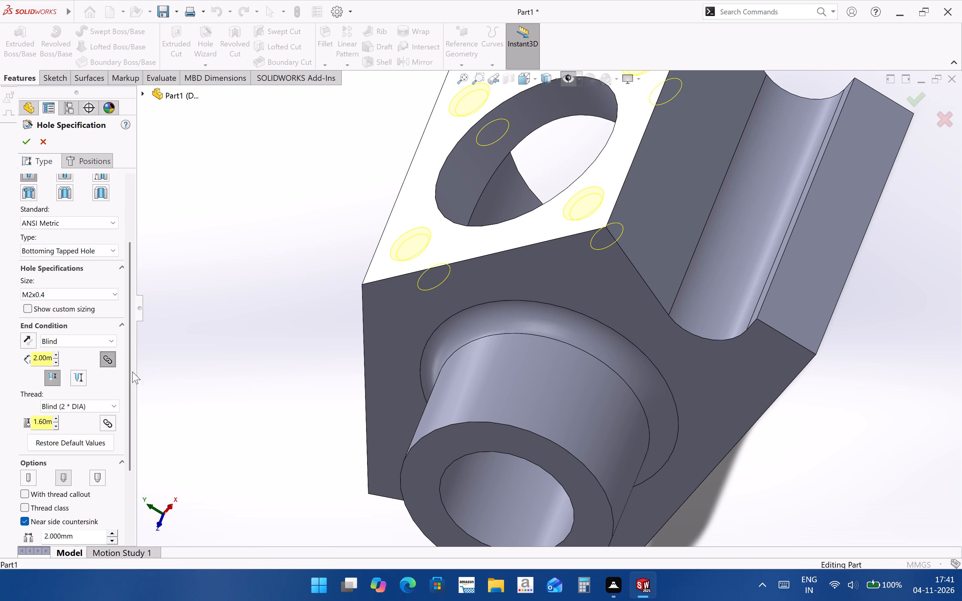
pyautogui.click(106, 425)
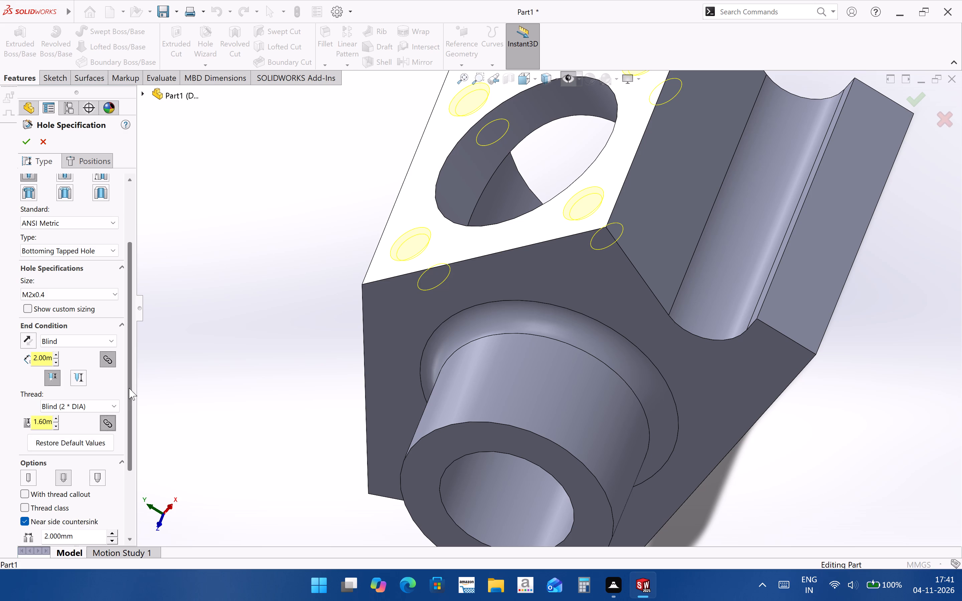
# Turn off the near side countersink on the first sloped face's tapped holes and accept the hole specification.
pyautogui.moveTo(129, 387); pyautogui.dragTo(134, 436)
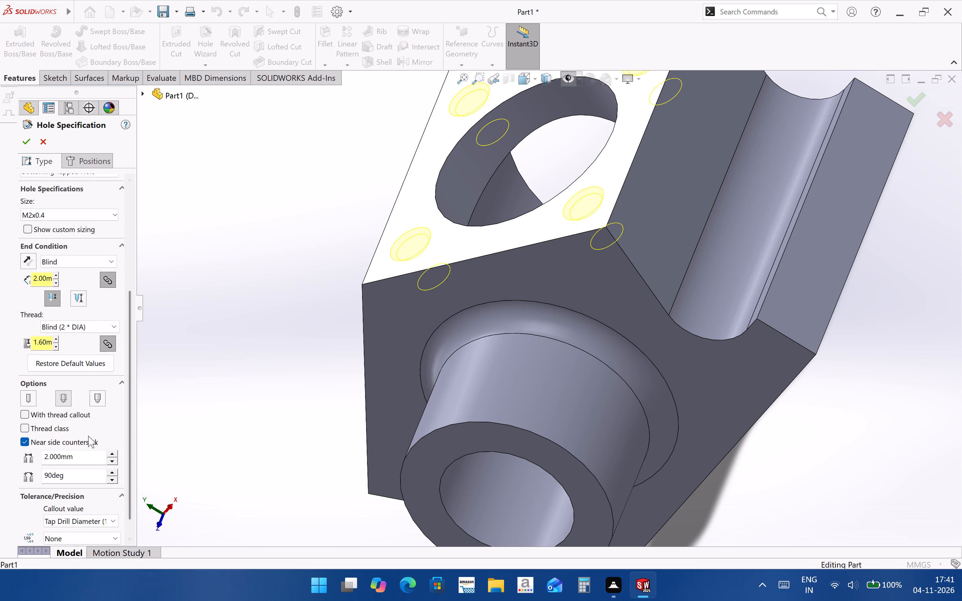
pyautogui.click(88, 441)
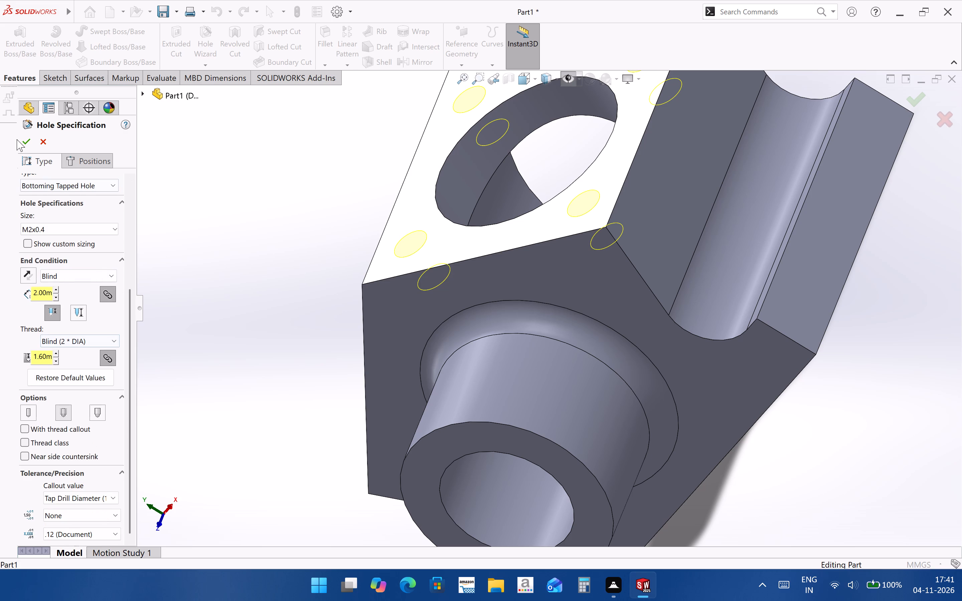
pyautogui.click(19, 142)
pyautogui.moveTo(599, 318); pyautogui.dragTo(647, 432, button='middle')
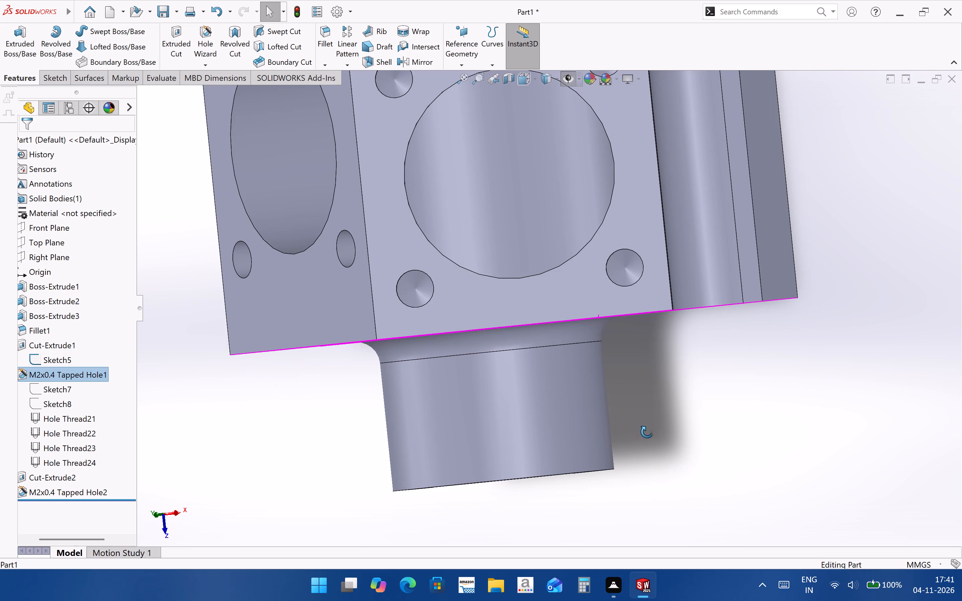
# Examine the tapped holes on both sloped faces and the openings through the block from several angles.
pyautogui.moveTo(647, 432); pyautogui.dragTo(665, 371, button='middle')
pyautogui.scroll(1, 162, 479)
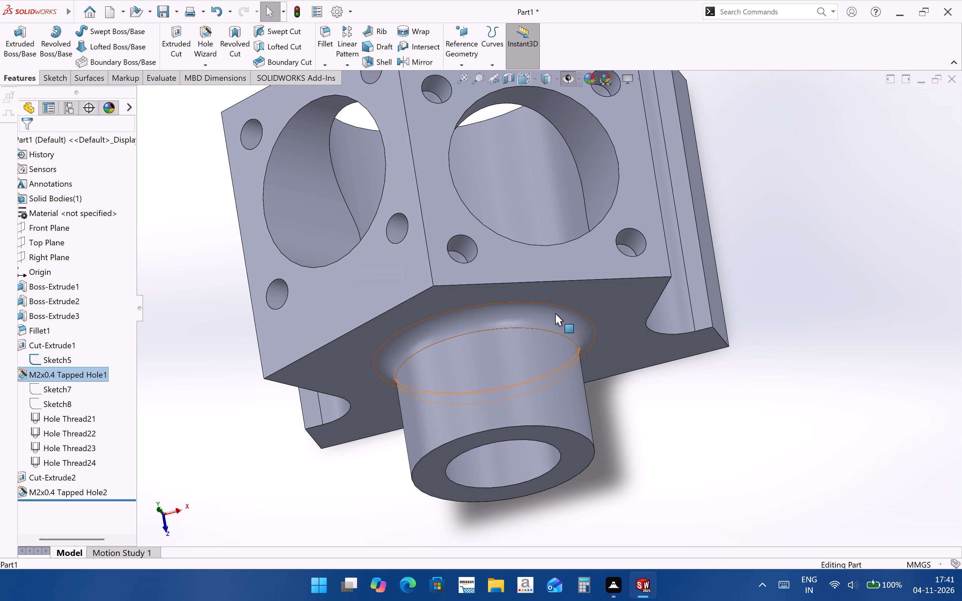
pyautogui.moveTo(520, 332); pyautogui.dragTo(533, 274, button='middle')
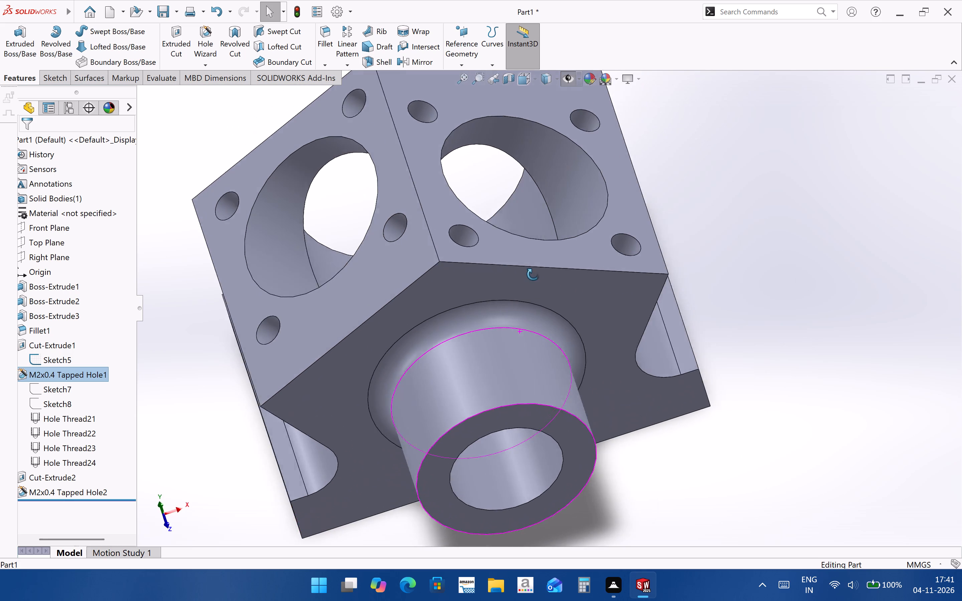
pyautogui.moveTo(533, 274); pyautogui.dragTo(605, 375, button='middle')
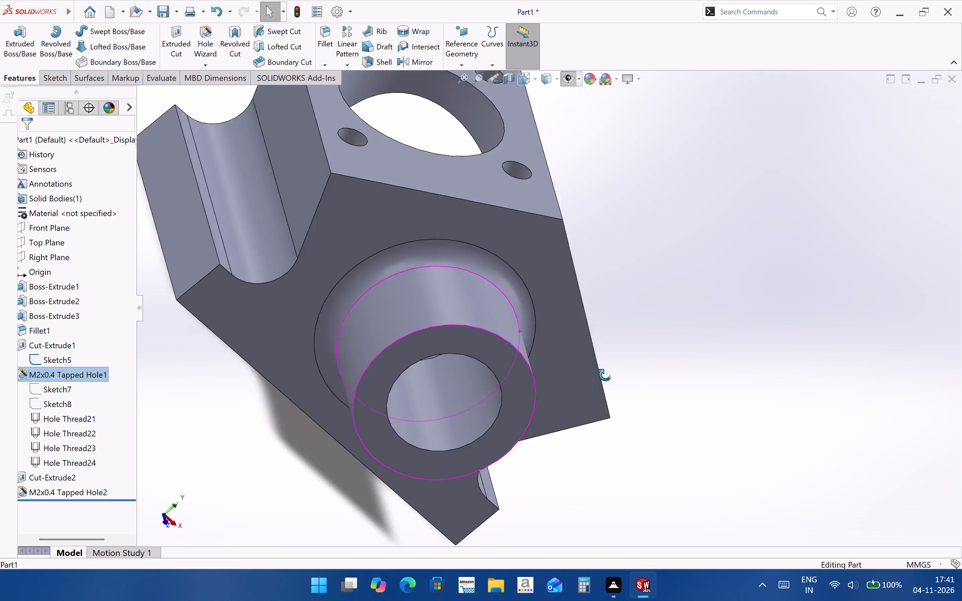
pyautogui.moveTo(605, 375); pyautogui.dragTo(623, 334, button='middle')
pyautogui.scroll(4, 527, 311)
pyautogui.moveTo(511, 313); pyautogui.dragTo(337, 393, button='middle')
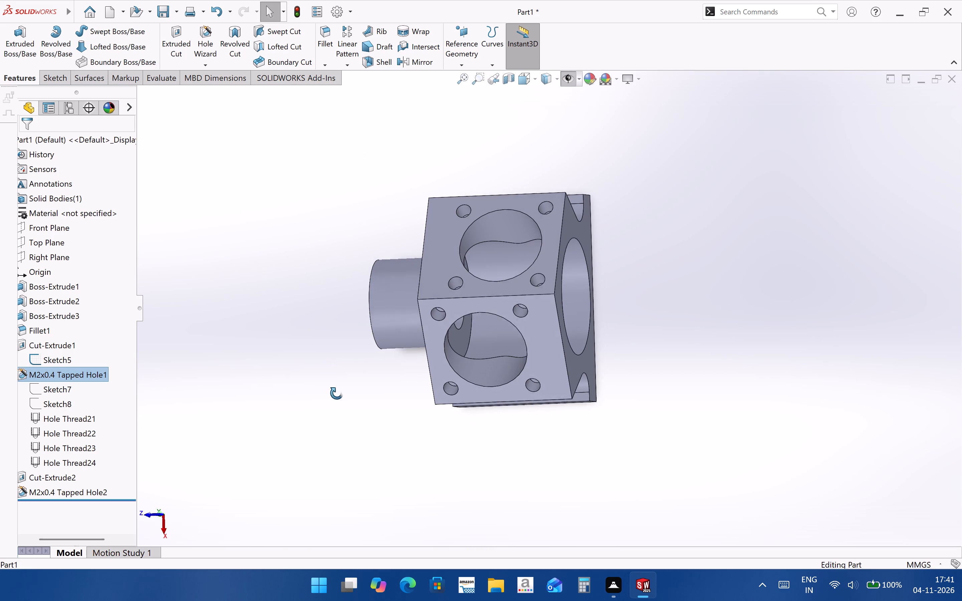
pyautogui.moveTo(337, 393); pyautogui.dragTo(337, 394, button='middle')
pyautogui.scroll(-7, 500, 262)
pyautogui.moveTo(409, 341); pyautogui.dragTo(445, 371, button='middle')
pyautogui.scroll(-1, 432, 352)
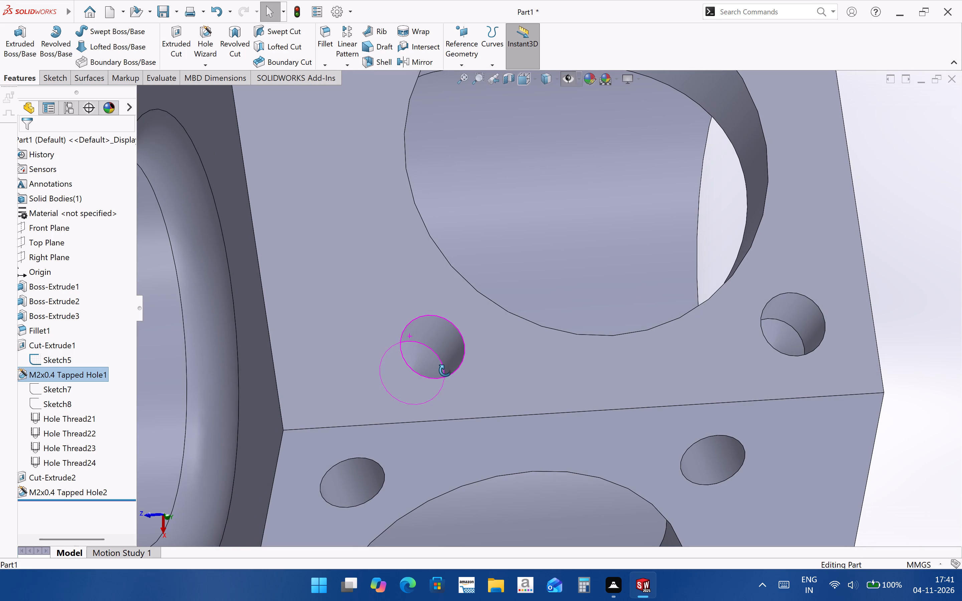
pyautogui.moveTo(445, 371); pyautogui.dragTo(445, 370, button='middle')
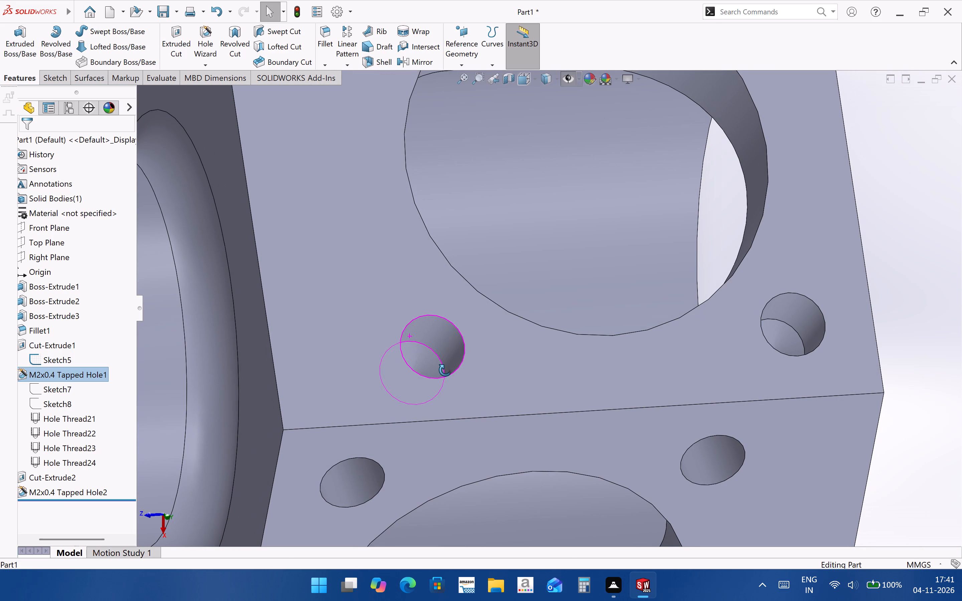
pyautogui.moveTo(445, 370); pyautogui.dragTo(330, 386, button='middle')
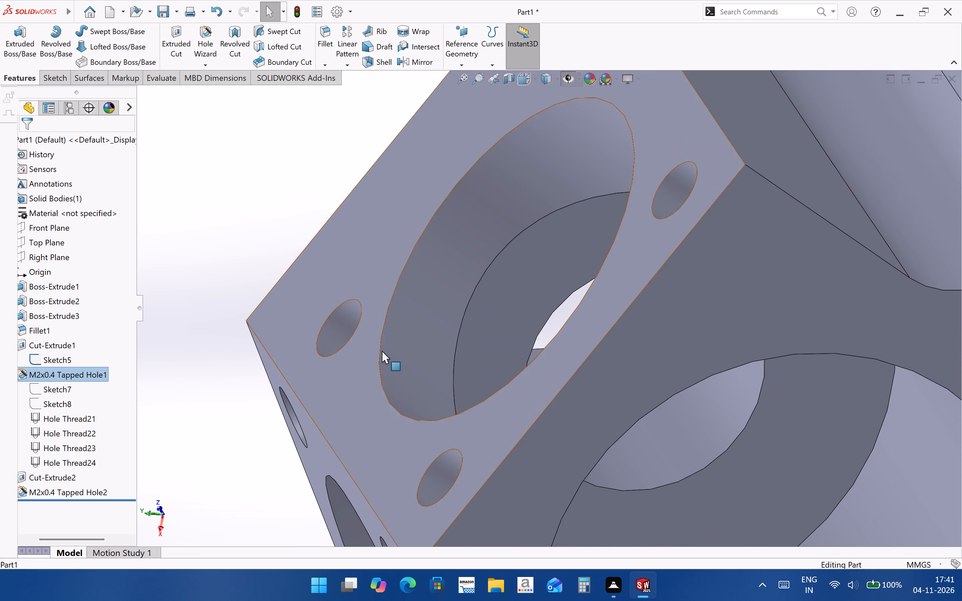
pyautogui.scroll(3, 398, 344)
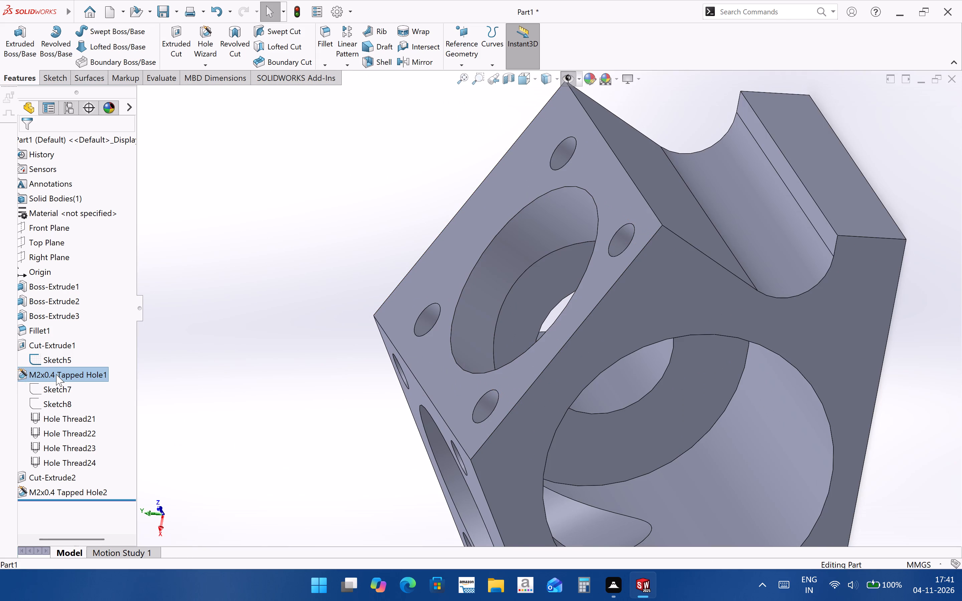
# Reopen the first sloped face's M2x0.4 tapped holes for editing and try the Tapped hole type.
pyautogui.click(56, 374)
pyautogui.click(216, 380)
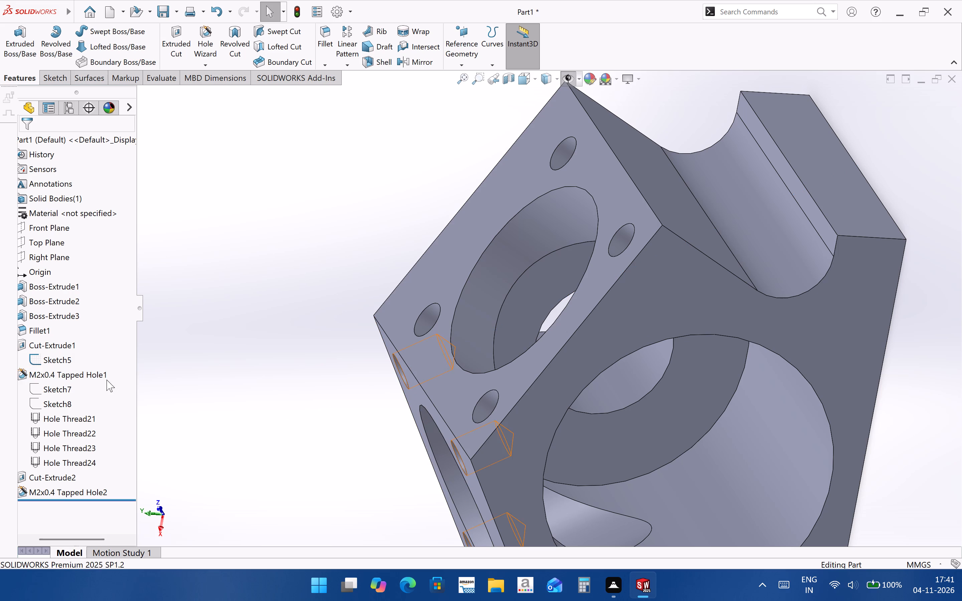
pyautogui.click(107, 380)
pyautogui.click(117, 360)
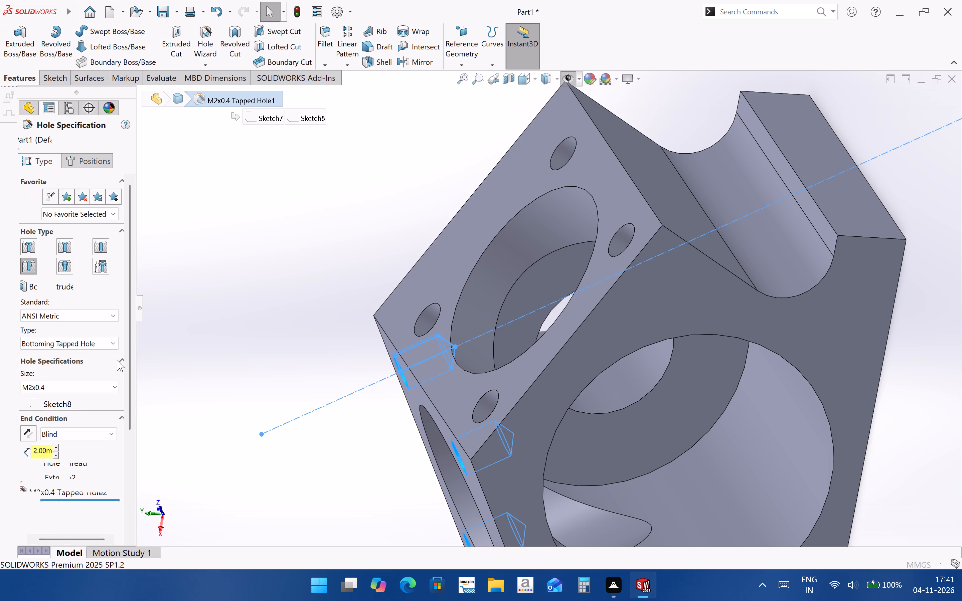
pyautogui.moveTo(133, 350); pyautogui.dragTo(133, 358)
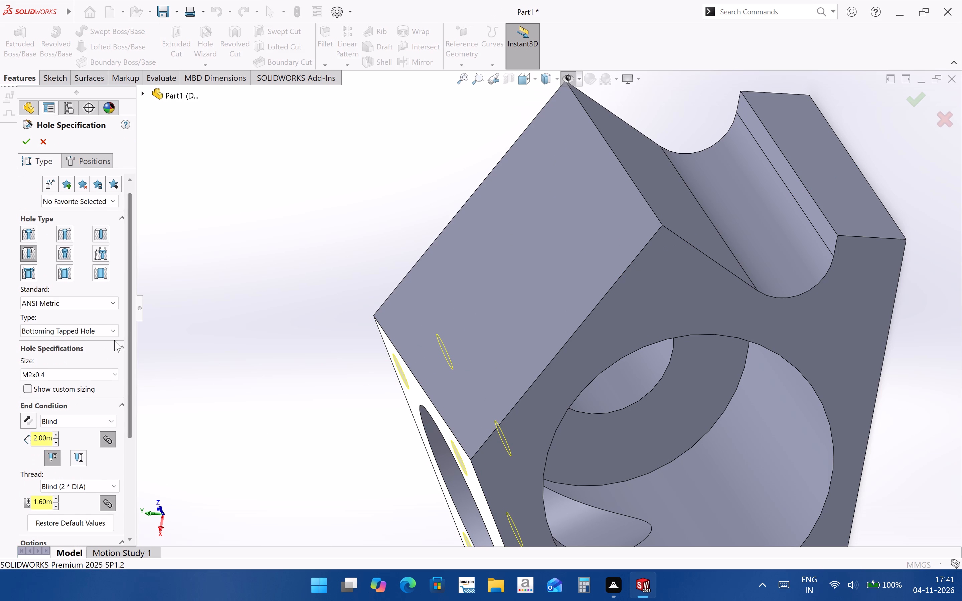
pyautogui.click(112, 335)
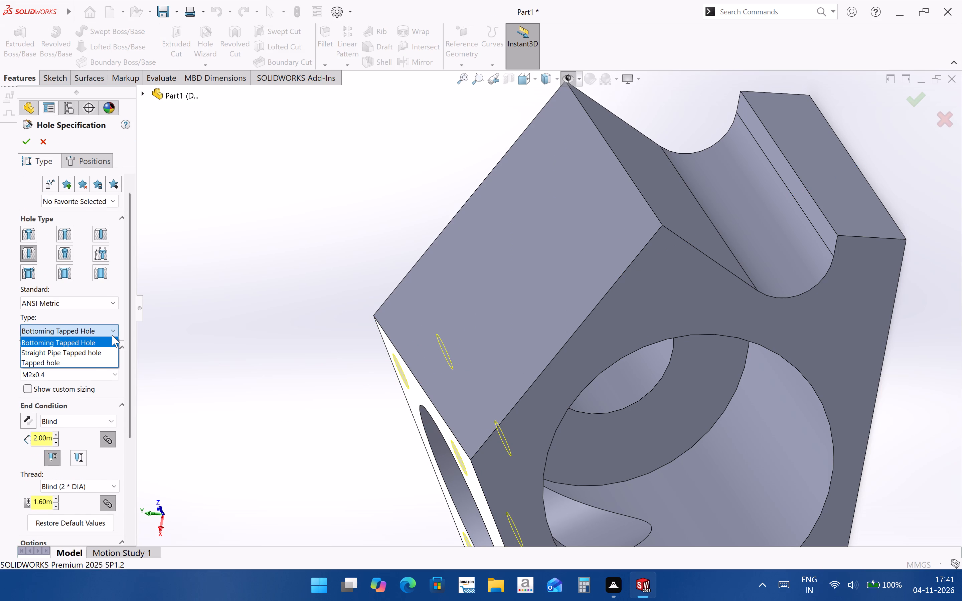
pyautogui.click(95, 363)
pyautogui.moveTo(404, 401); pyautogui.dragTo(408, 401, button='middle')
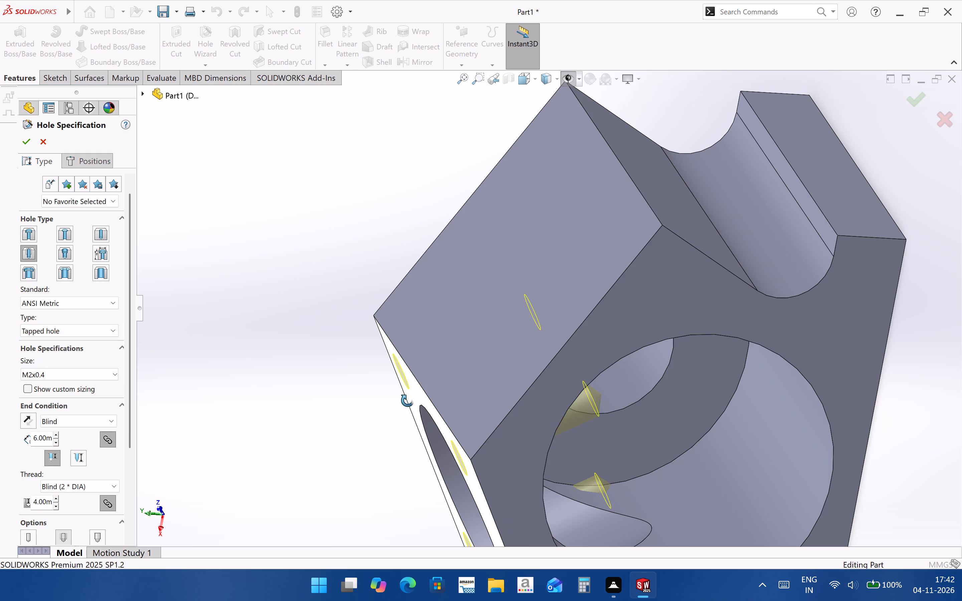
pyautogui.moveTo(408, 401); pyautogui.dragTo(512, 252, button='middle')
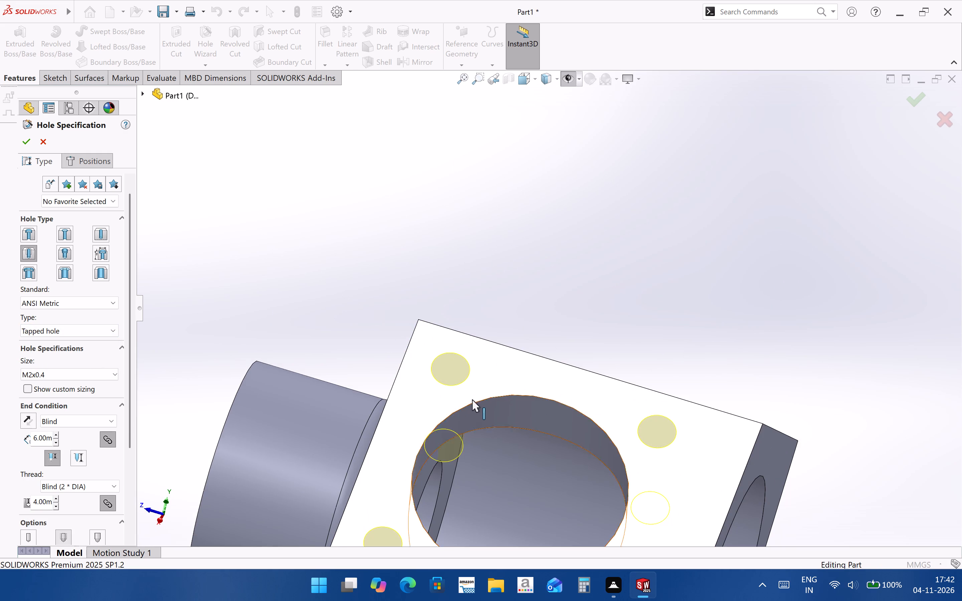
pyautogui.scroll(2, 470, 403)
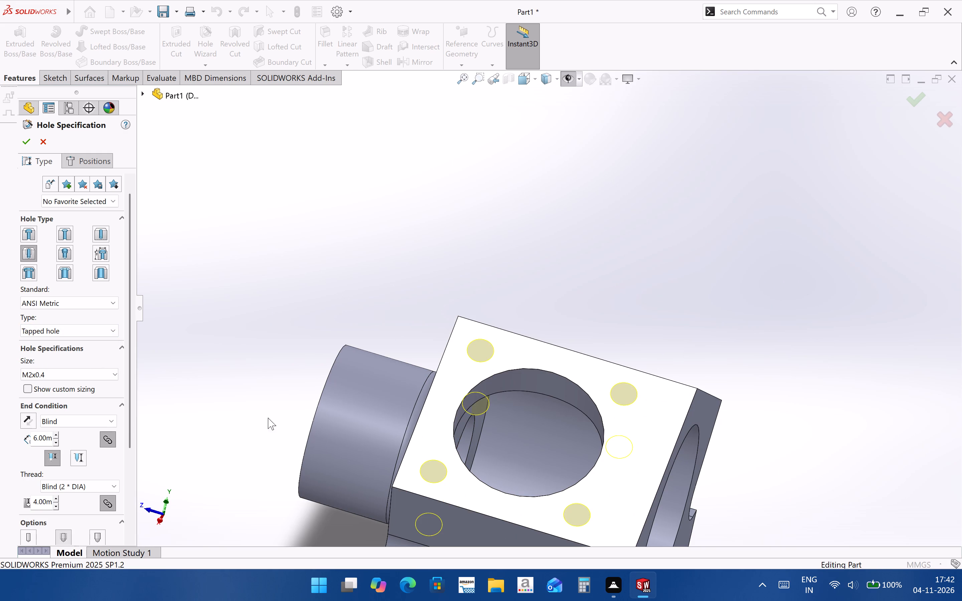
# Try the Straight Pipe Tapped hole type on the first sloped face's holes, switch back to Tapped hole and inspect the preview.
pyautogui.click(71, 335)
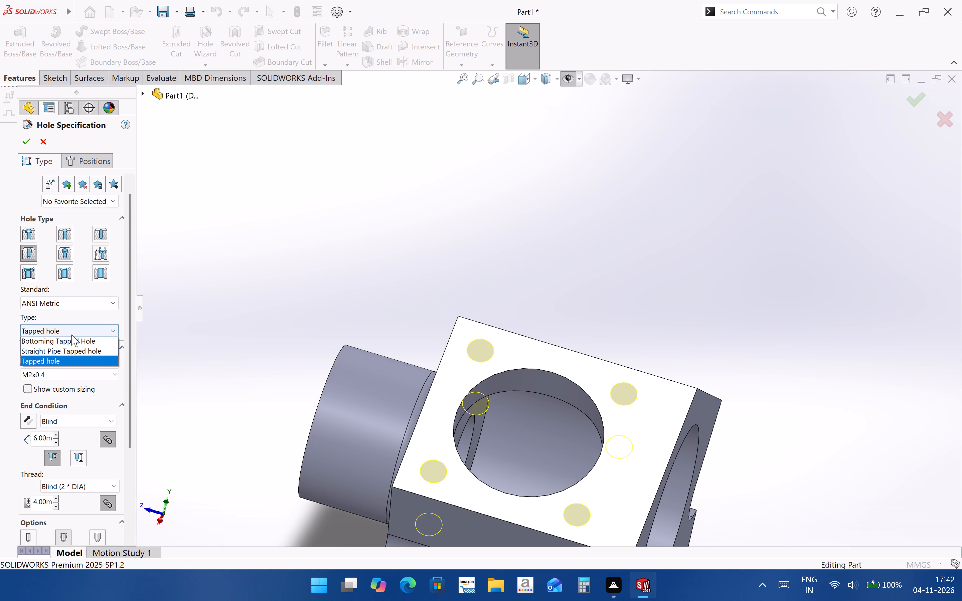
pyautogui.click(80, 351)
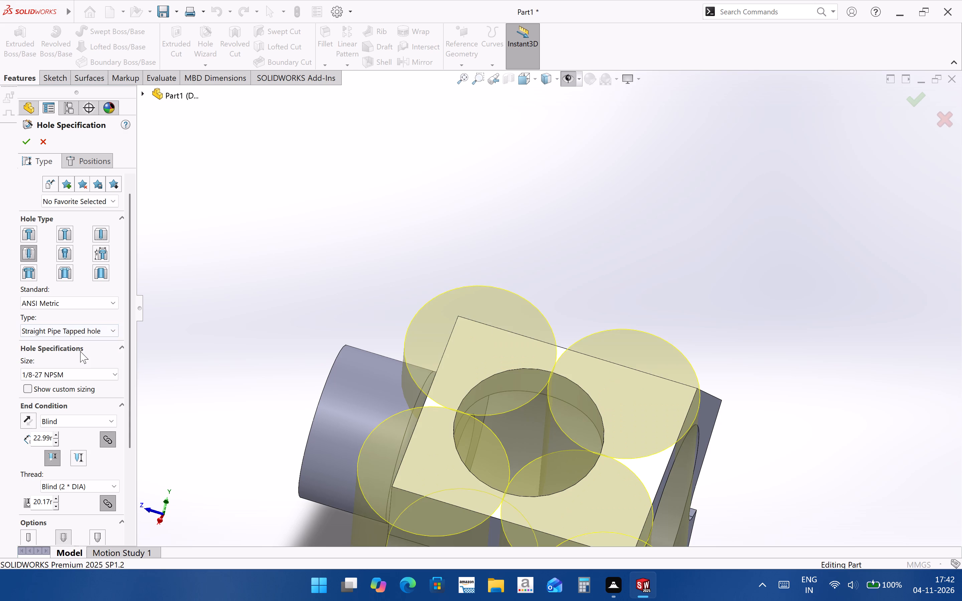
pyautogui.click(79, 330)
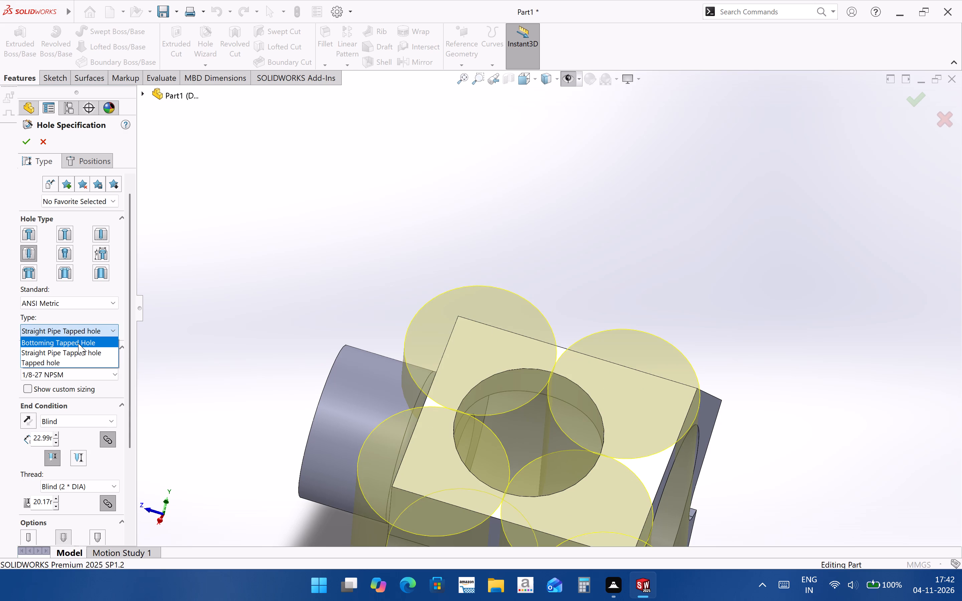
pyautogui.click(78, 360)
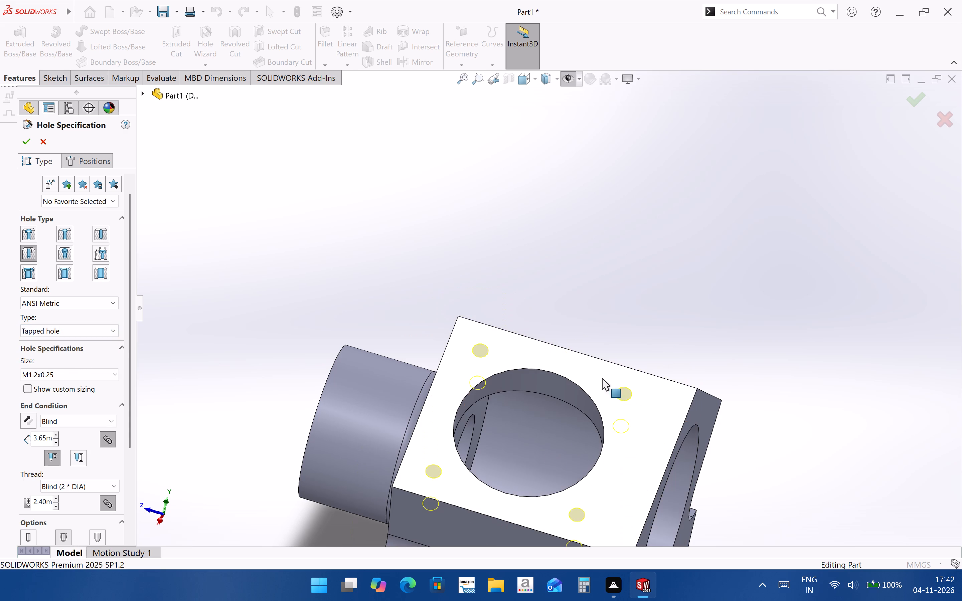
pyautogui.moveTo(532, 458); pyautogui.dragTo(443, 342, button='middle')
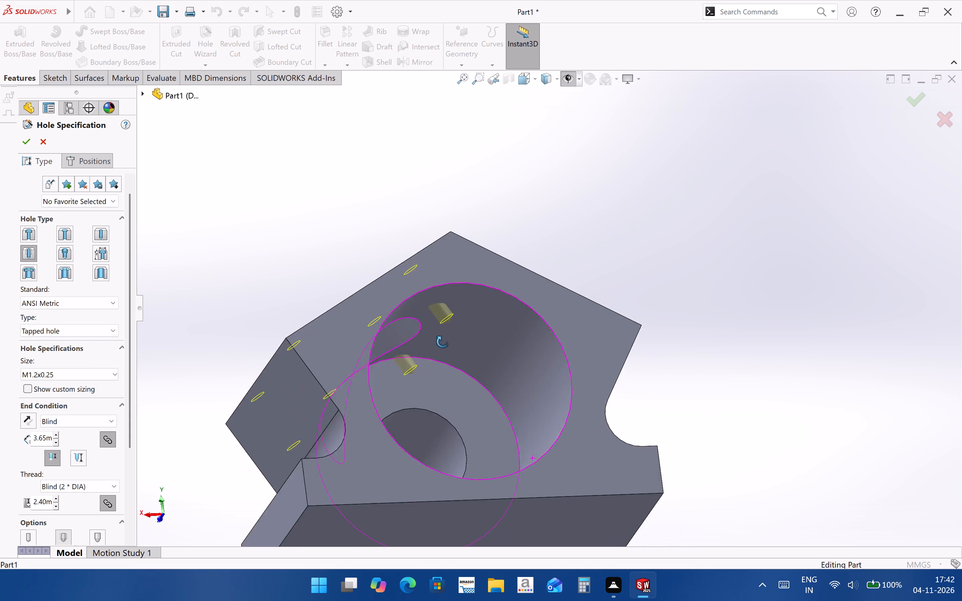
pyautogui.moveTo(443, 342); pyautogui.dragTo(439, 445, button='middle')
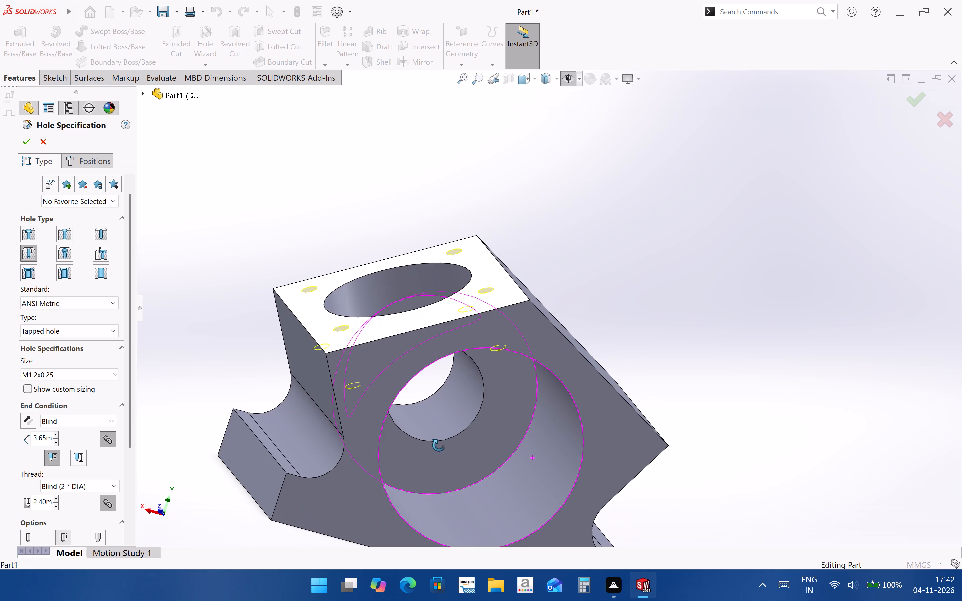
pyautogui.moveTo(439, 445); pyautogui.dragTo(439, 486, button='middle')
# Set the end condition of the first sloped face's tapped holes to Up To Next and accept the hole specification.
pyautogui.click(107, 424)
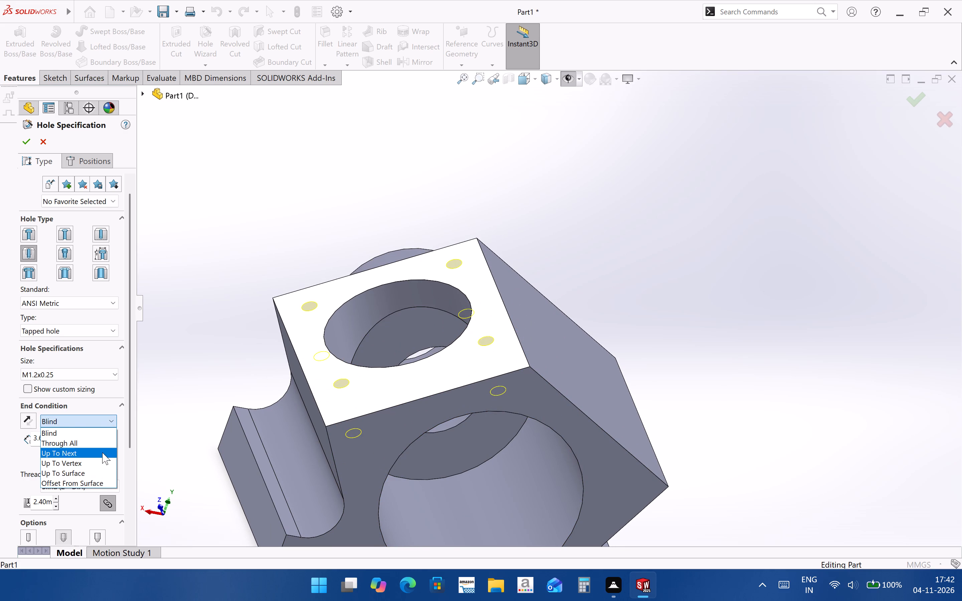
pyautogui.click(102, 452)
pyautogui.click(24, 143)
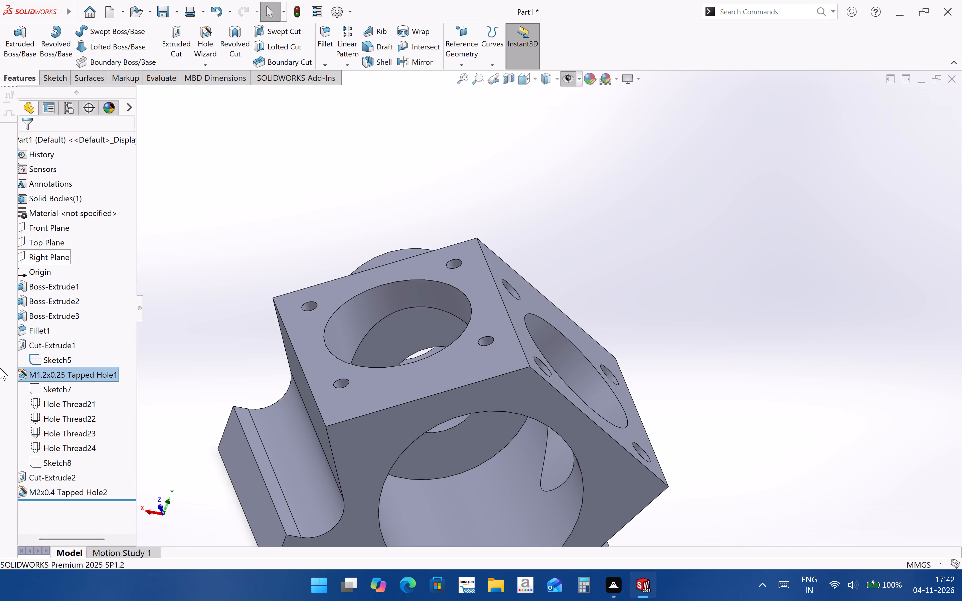
# Reopen the first sloped face's tapped holes and set them to ANSI Metric Bottoming Tapped Hole, size M2x0.4.
pyautogui.click(90, 377)
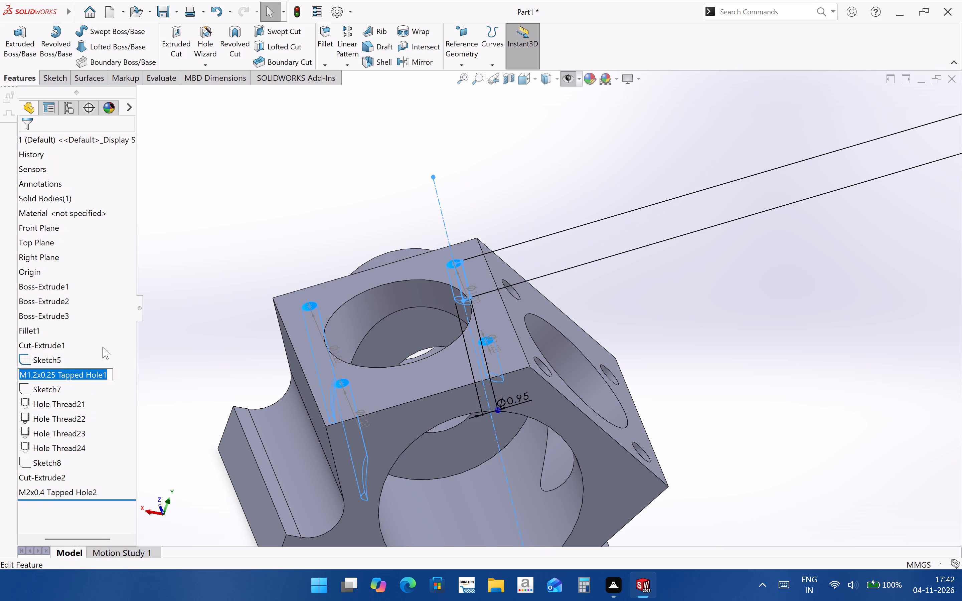
pyautogui.click(103, 347)
pyautogui.click(237, 320)
pyautogui.click(64, 373)
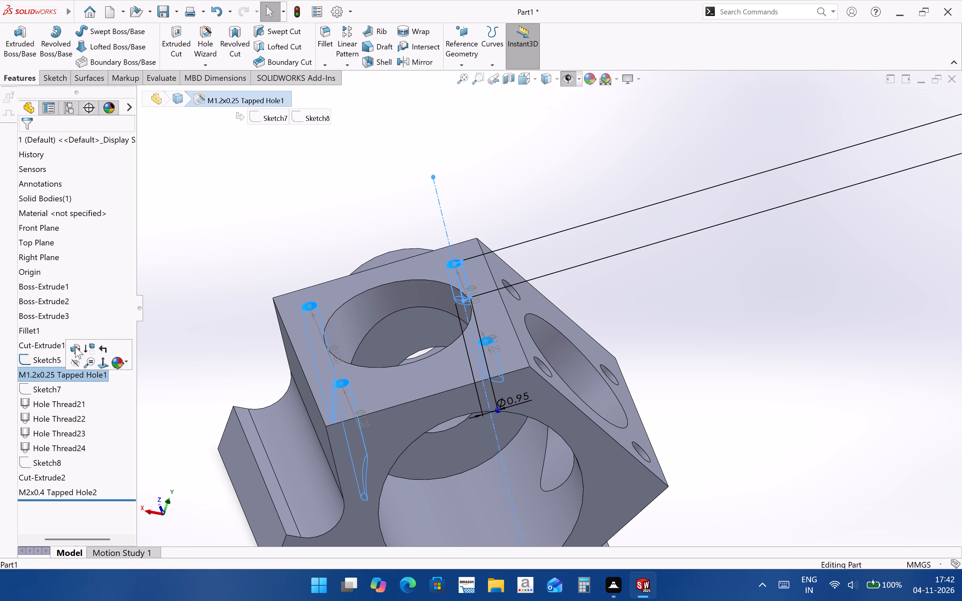
pyautogui.click(75, 347)
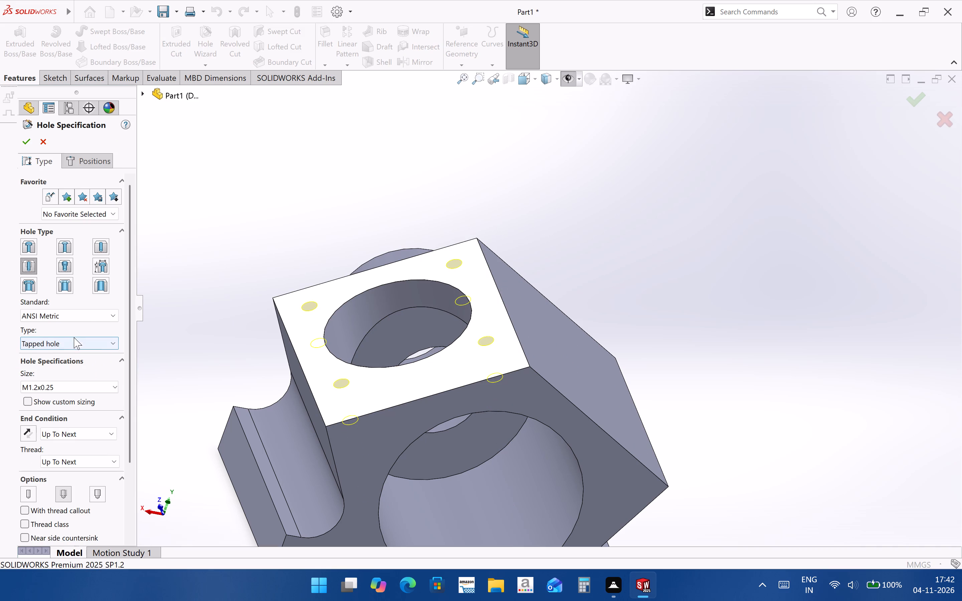
pyautogui.click(83, 319)
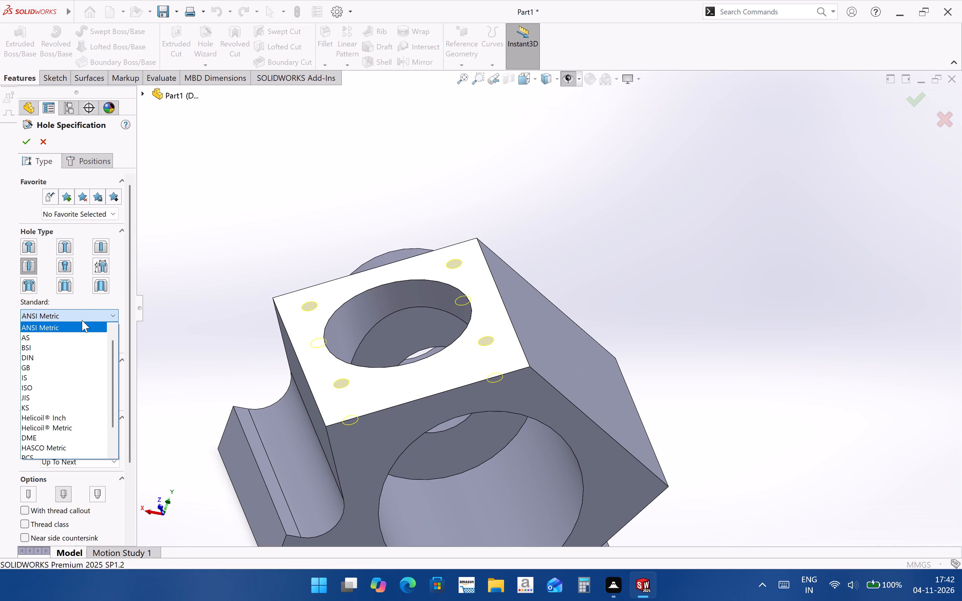
pyautogui.click(82, 325)
pyautogui.click(80, 346)
pyautogui.click(80, 358)
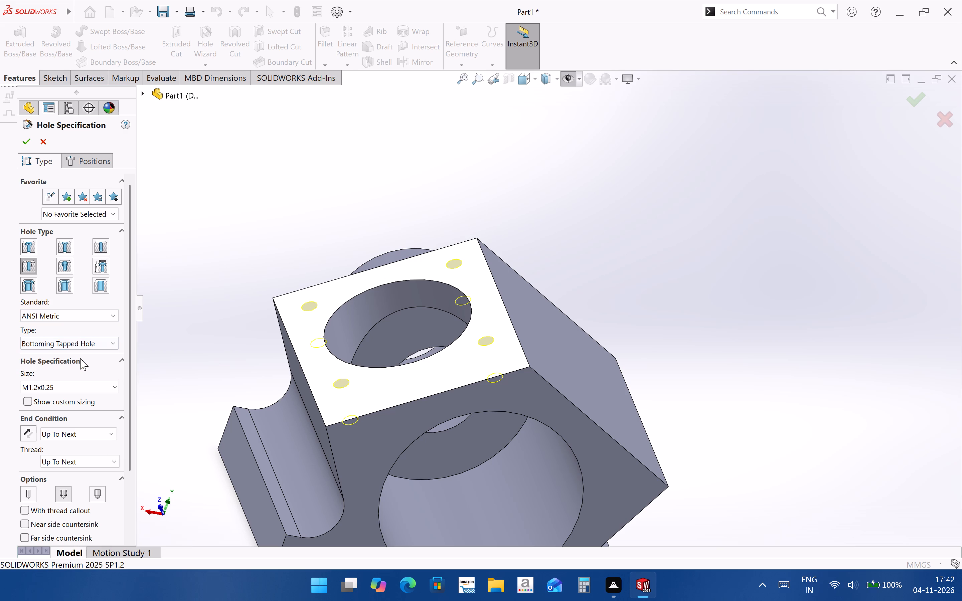
pyautogui.click(72, 386)
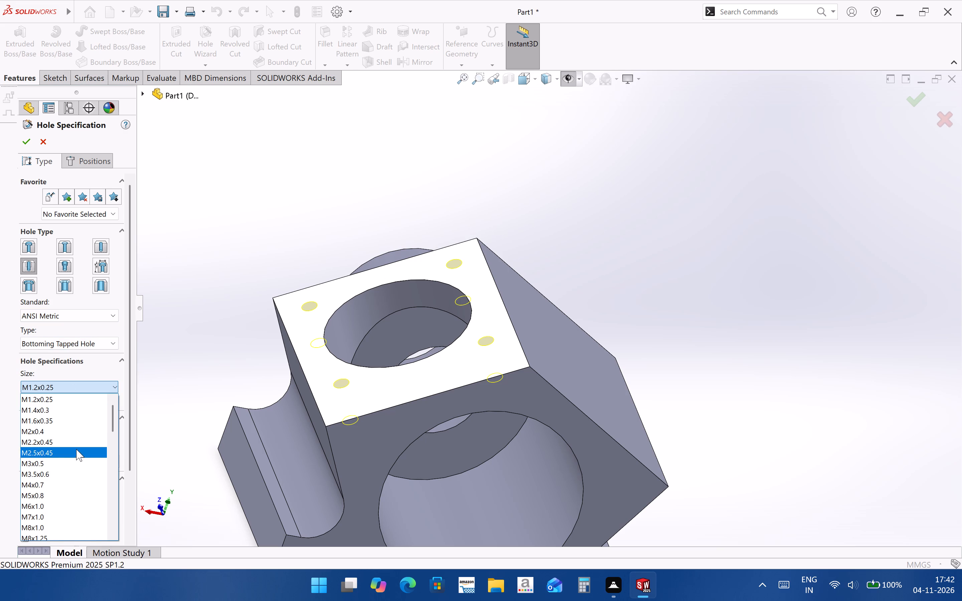
pyautogui.click(79, 435)
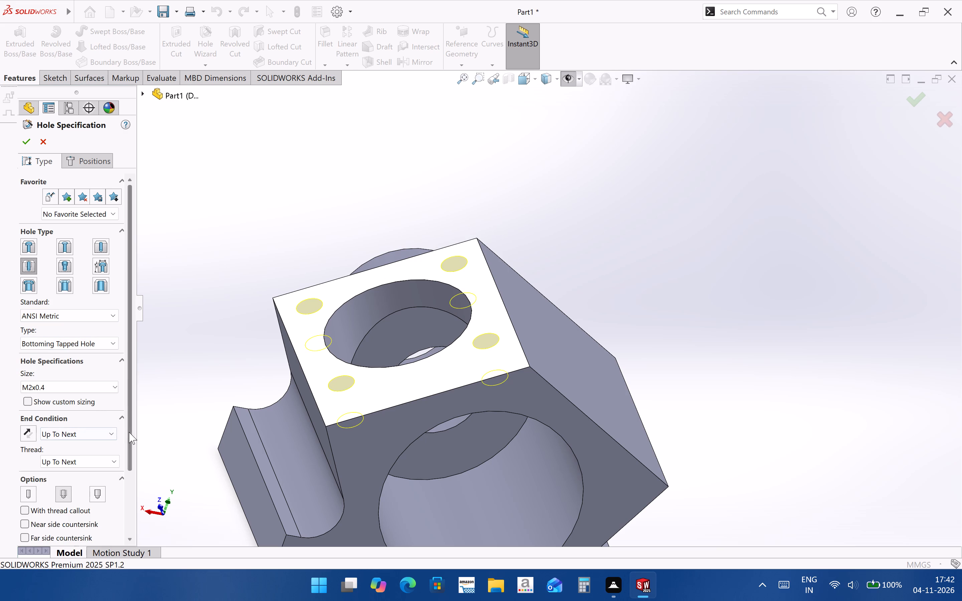
# Set the end condition of the first sloped face's tapped holes to Blind with a depth of 2 mm.
pyautogui.click(105, 436)
pyautogui.click(96, 446)
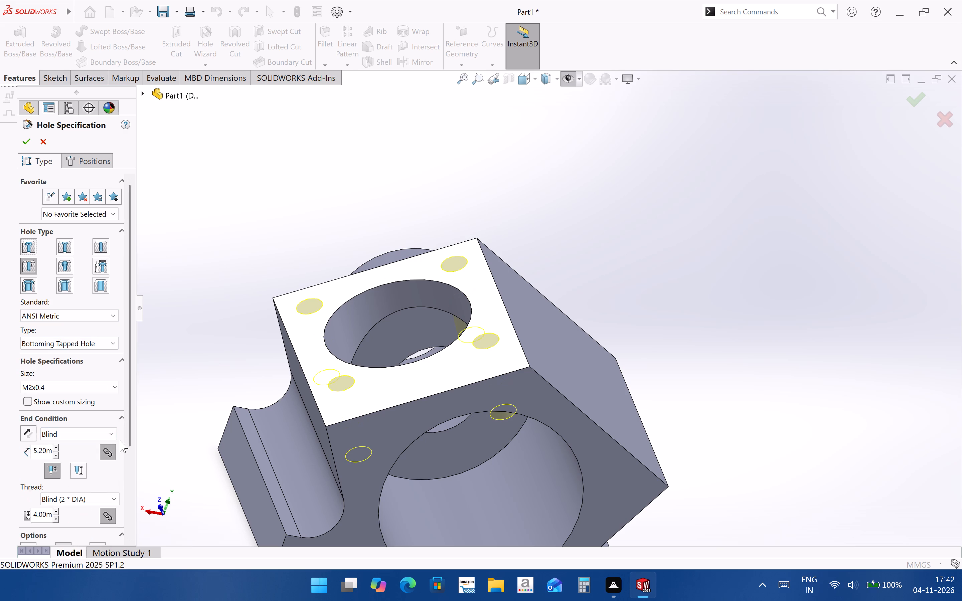
pyautogui.moveTo(52, 451); pyautogui.dragTo(3, 447)
pyautogui.moveTo(3, 447); pyautogui.dragTo(0, 448)
pyautogui.press('2')
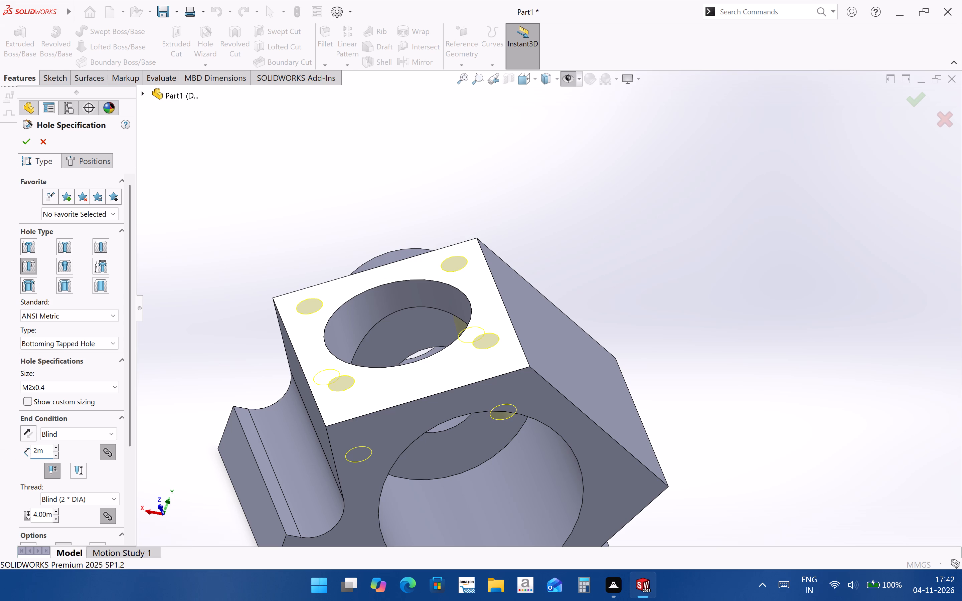
pyautogui.press('m')
pyautogui.press('Return')
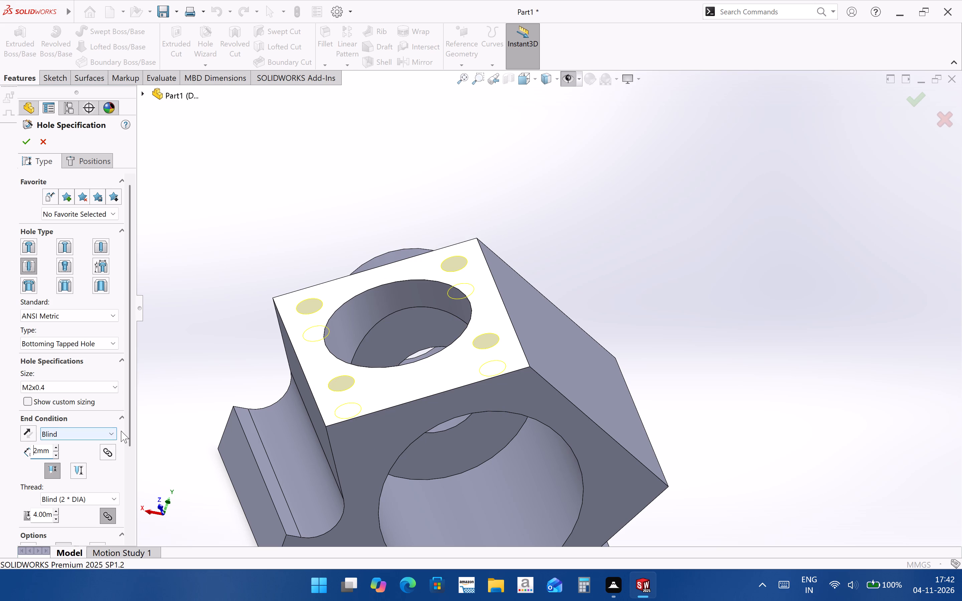
pyautogui.moveTo(127, 430); pyautogui.dragTo(122, 481)
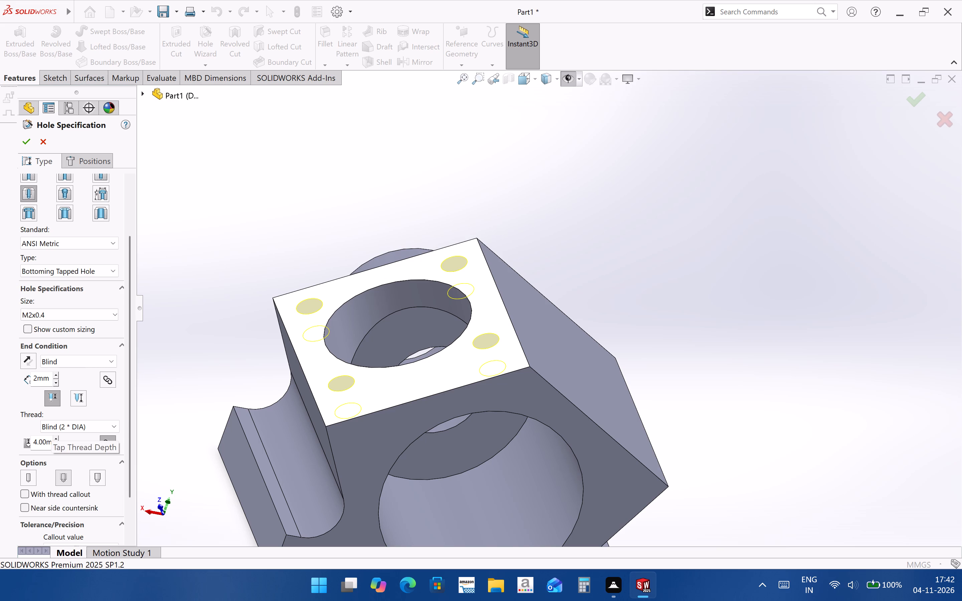
# Set the tap thread depth of the first sloped face's tapped holes to 2 mm.
pyautogui.moveTo(51, 440); pyautogui.dragTo(0, 444)
pyautogui.write('2m')
pyautogui.press('Return')
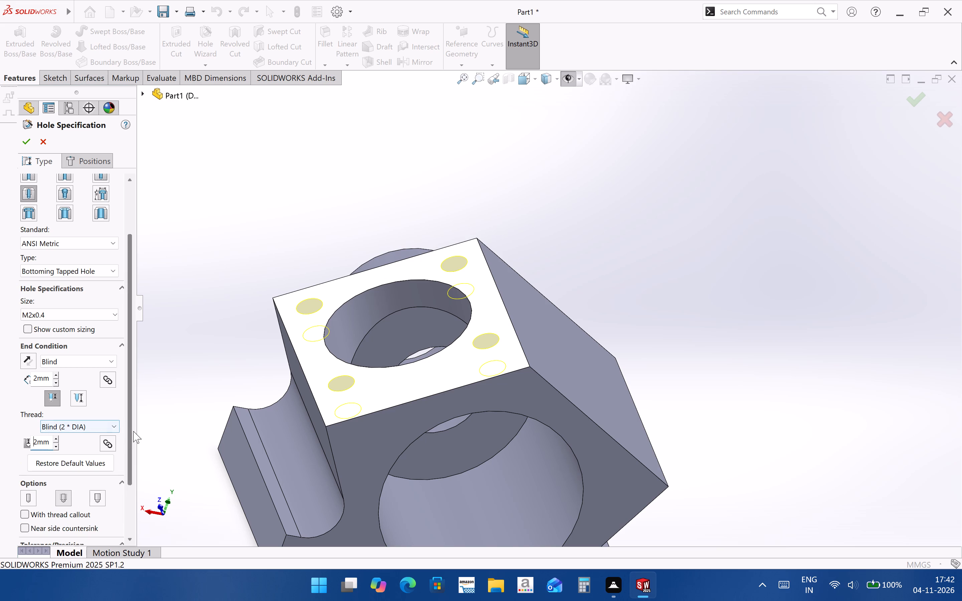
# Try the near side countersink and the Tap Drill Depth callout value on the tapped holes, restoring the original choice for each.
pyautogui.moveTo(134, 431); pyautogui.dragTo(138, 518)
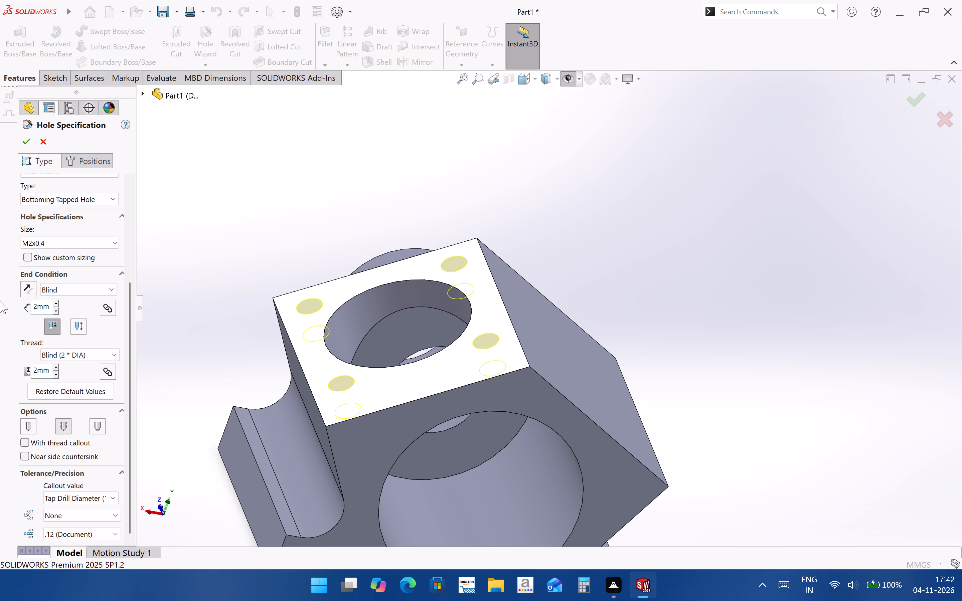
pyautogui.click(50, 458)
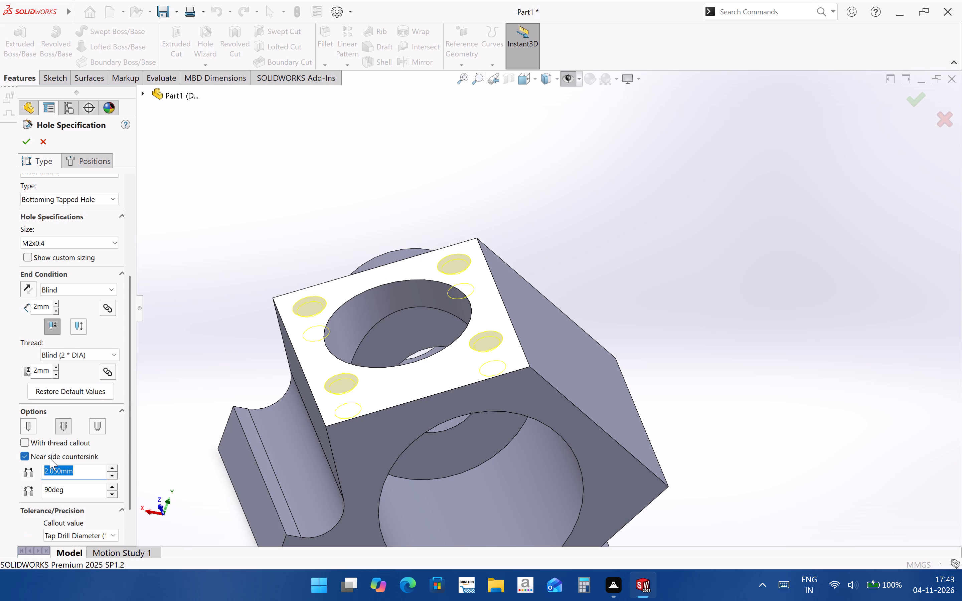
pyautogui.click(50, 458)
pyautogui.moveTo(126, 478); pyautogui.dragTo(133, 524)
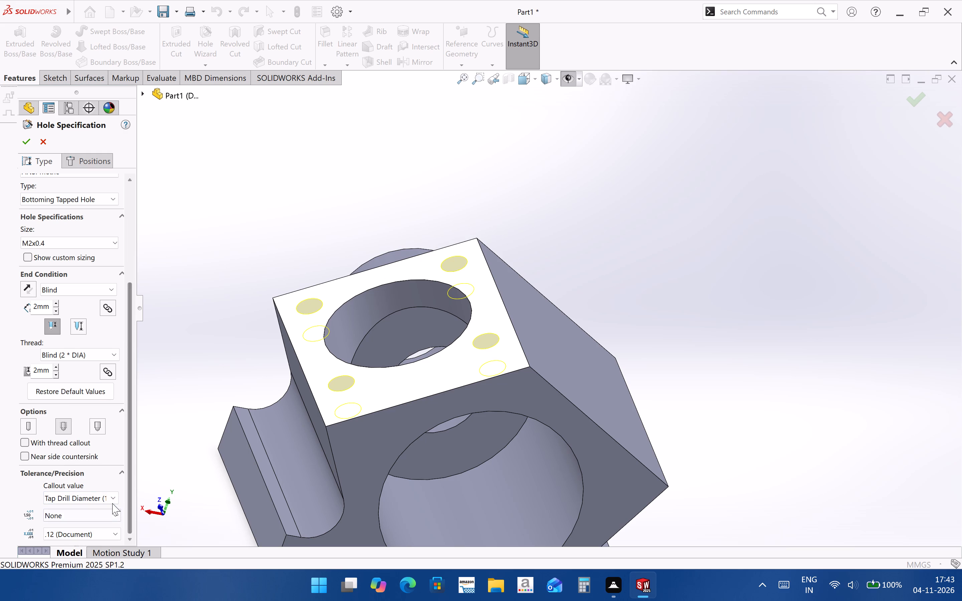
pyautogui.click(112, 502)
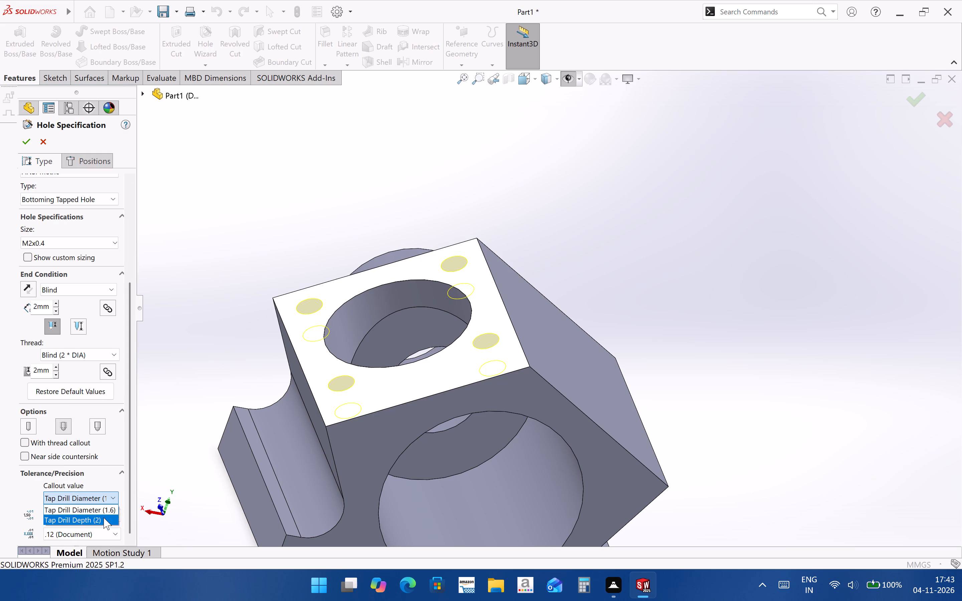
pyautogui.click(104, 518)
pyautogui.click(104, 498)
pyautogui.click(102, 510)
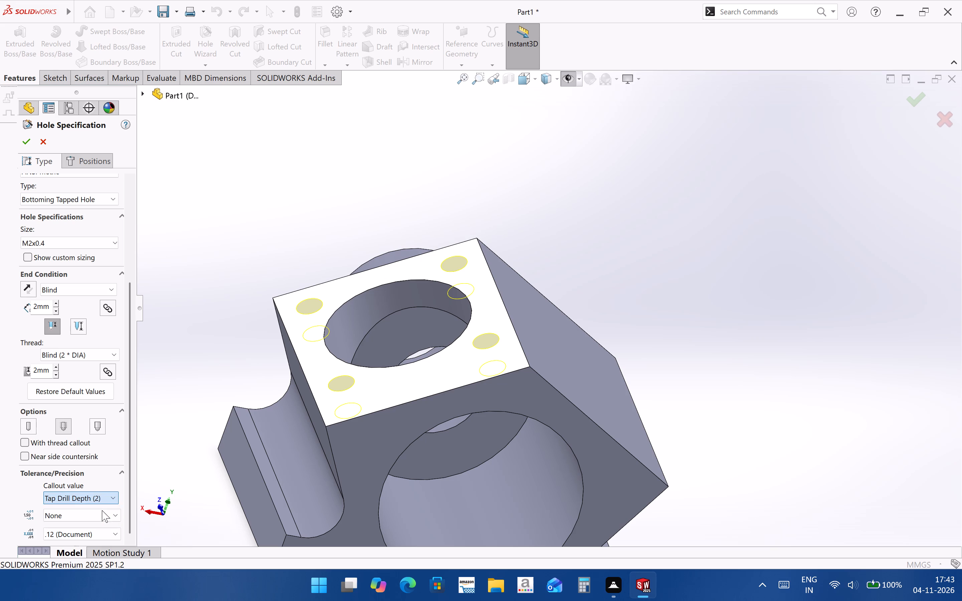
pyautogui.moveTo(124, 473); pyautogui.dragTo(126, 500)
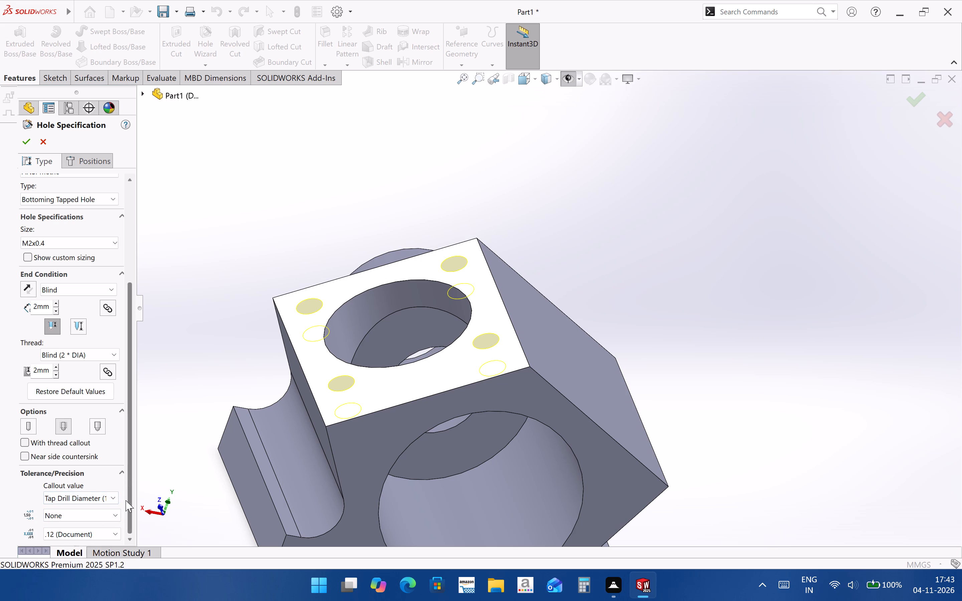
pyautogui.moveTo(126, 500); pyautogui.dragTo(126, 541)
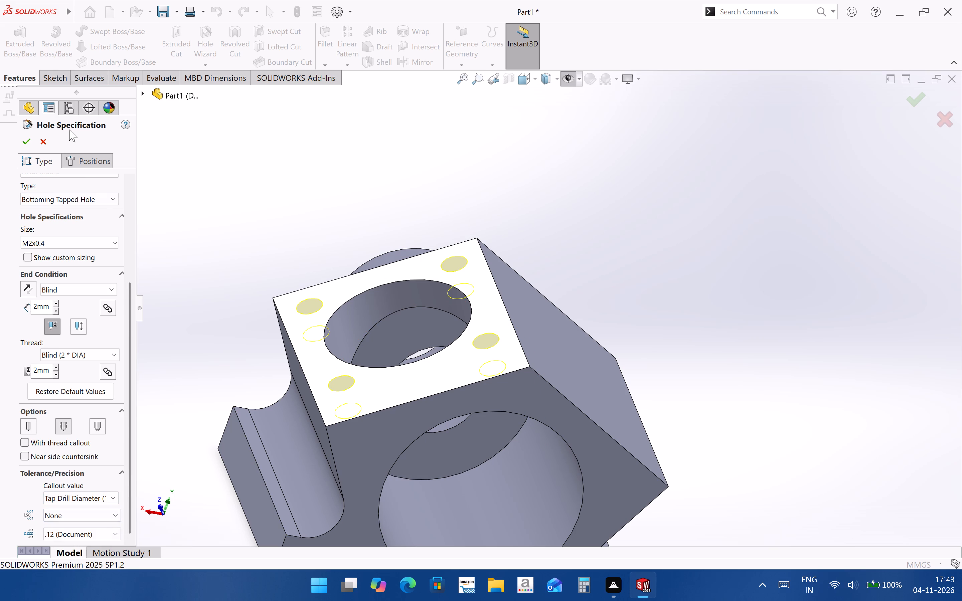
# Accept the edited hole specification and inspect the tapped holes on both sloped faces.
pyautogui.click(29, 142)
pyautogui.click(656, 255)
pyautogui.moveTo(491, 367); pyautogui.dragTo(413, 392, button='middle')
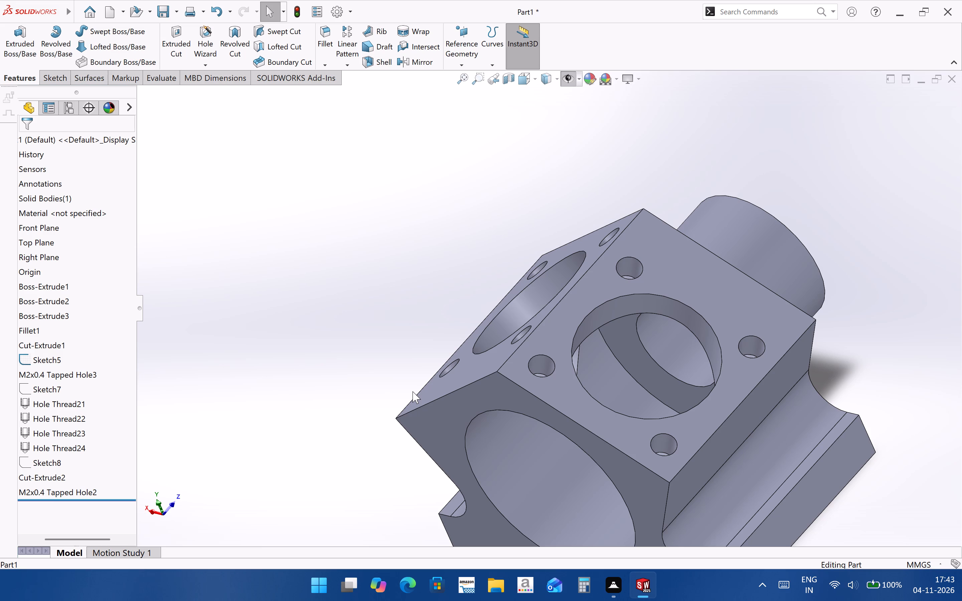
pyautogui.scroll(4, 414, 391)
pyautogui.scroll(-2, 423, 402)
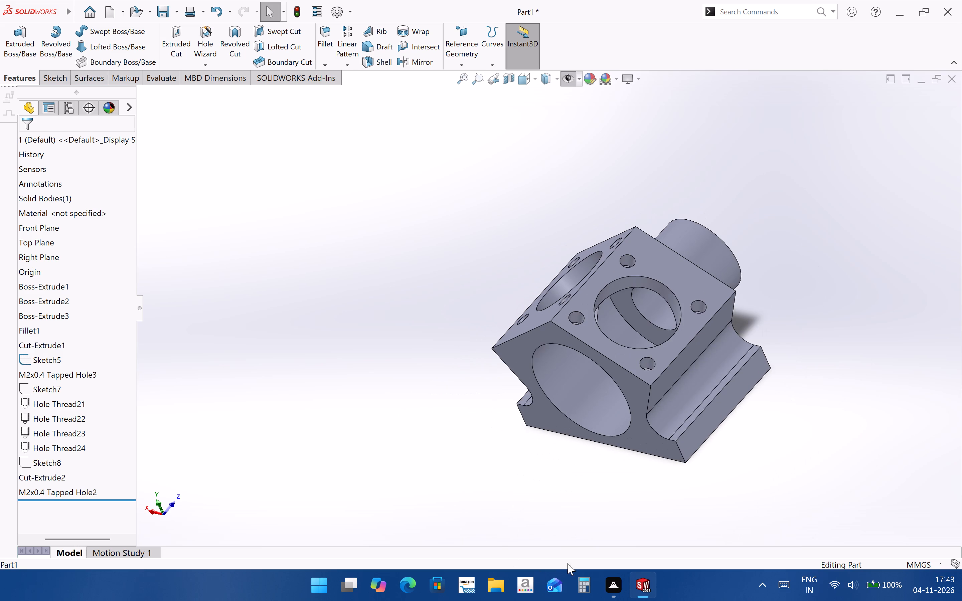
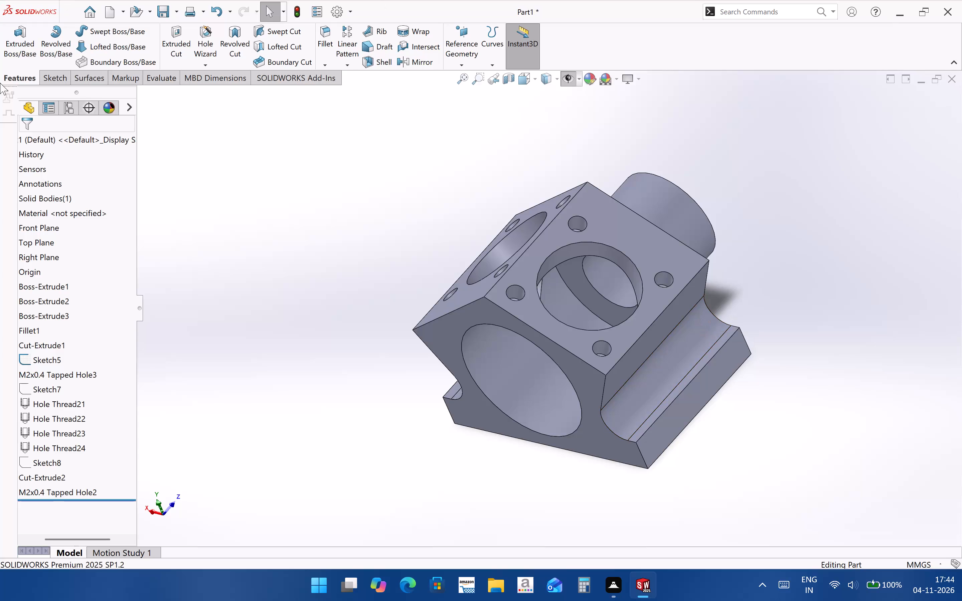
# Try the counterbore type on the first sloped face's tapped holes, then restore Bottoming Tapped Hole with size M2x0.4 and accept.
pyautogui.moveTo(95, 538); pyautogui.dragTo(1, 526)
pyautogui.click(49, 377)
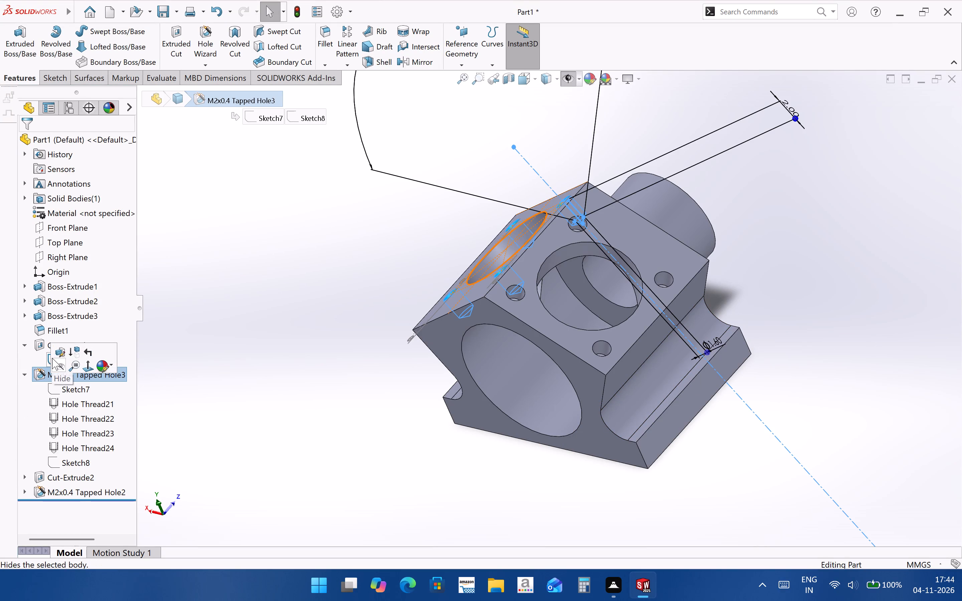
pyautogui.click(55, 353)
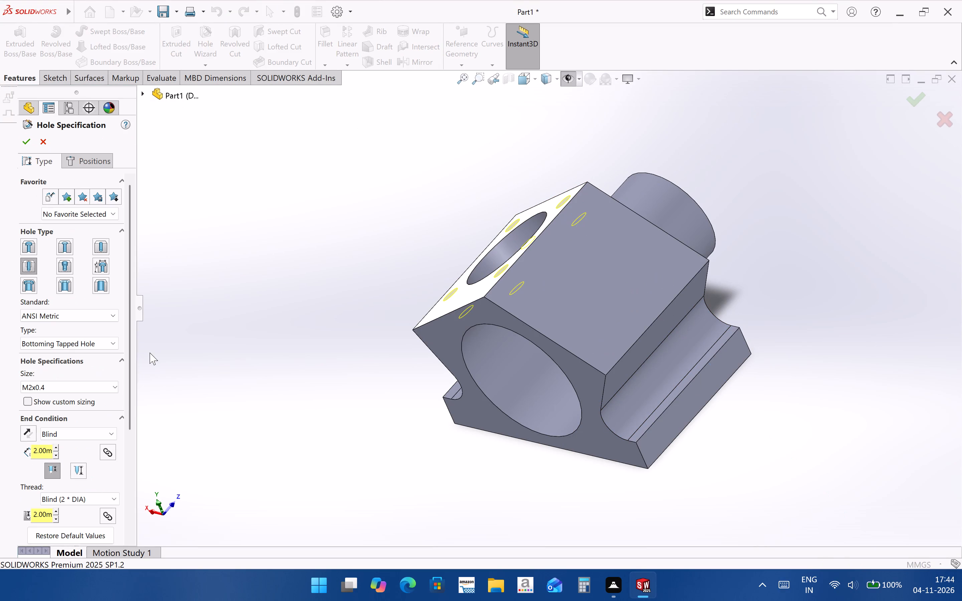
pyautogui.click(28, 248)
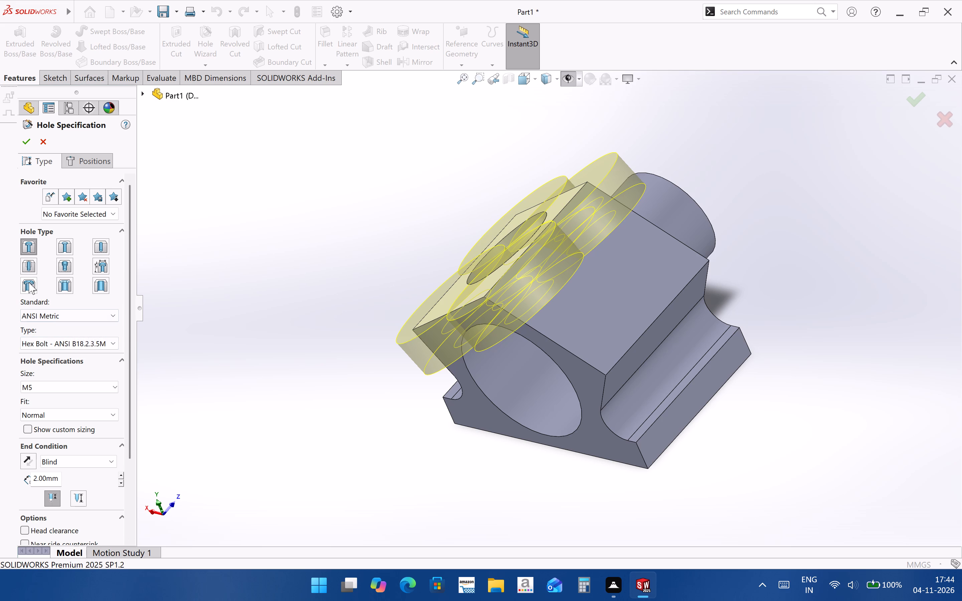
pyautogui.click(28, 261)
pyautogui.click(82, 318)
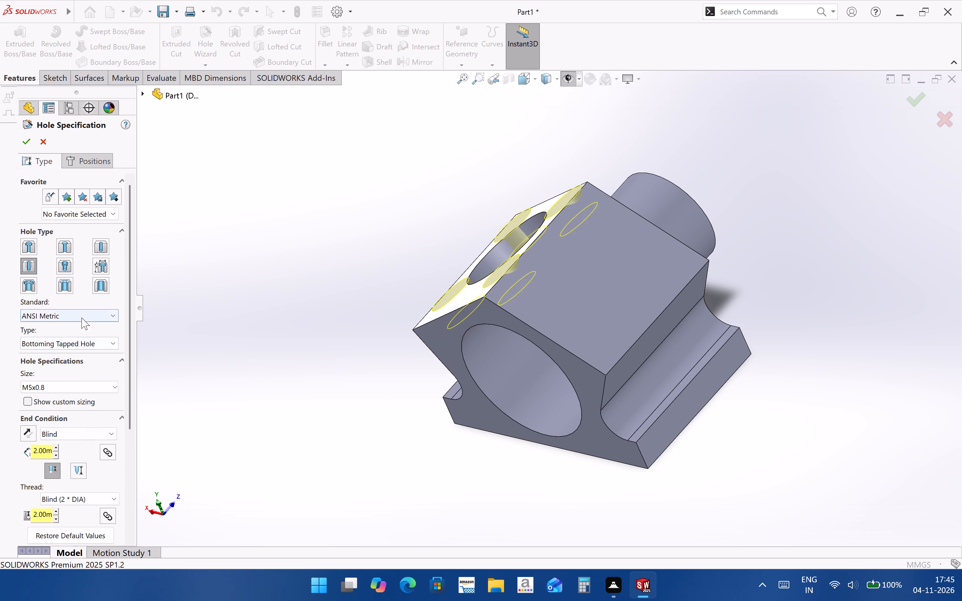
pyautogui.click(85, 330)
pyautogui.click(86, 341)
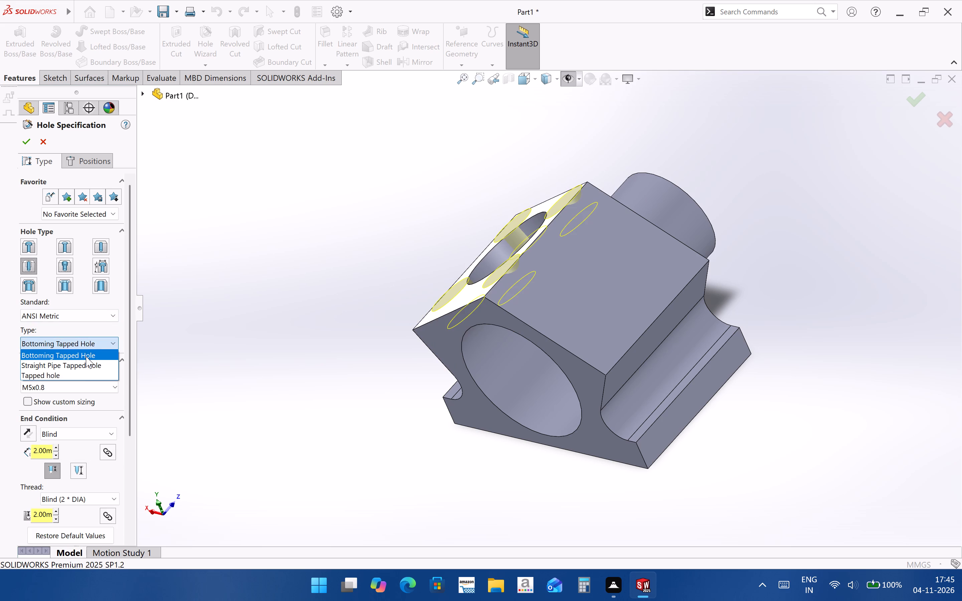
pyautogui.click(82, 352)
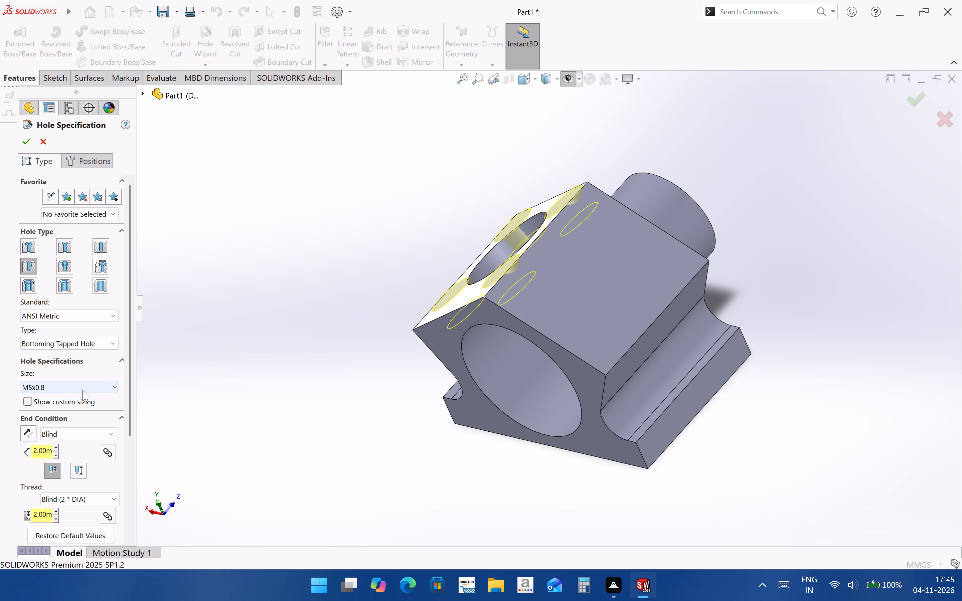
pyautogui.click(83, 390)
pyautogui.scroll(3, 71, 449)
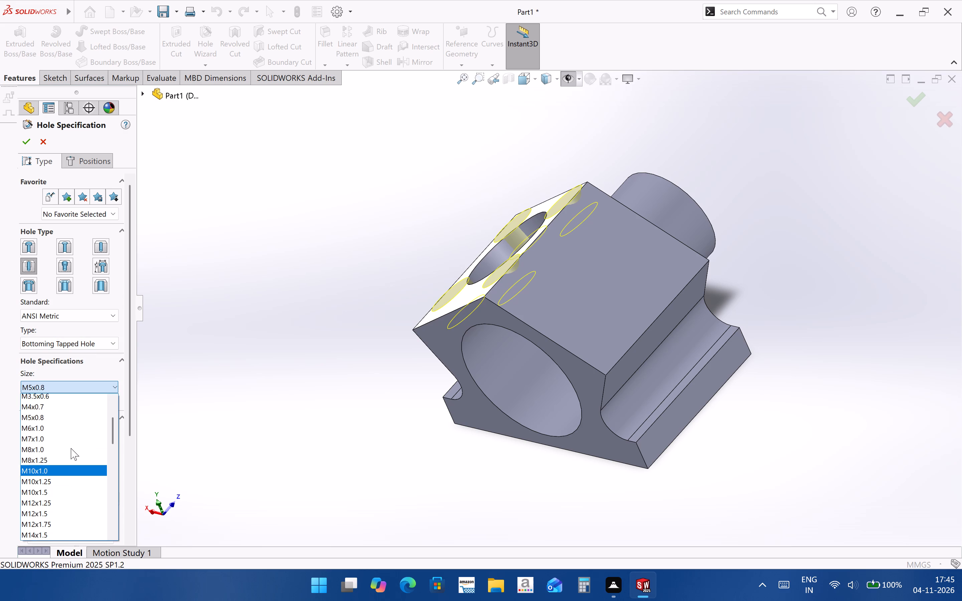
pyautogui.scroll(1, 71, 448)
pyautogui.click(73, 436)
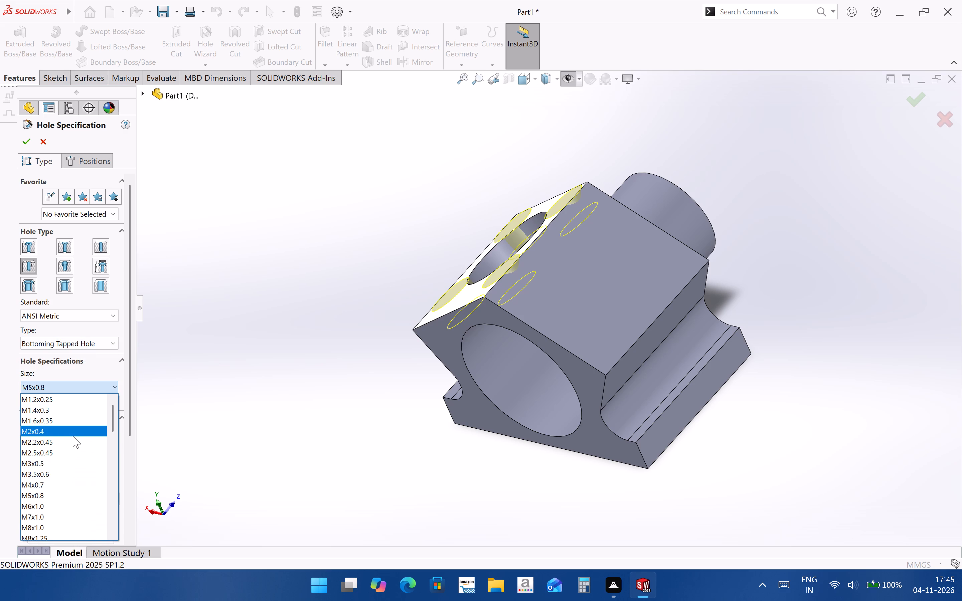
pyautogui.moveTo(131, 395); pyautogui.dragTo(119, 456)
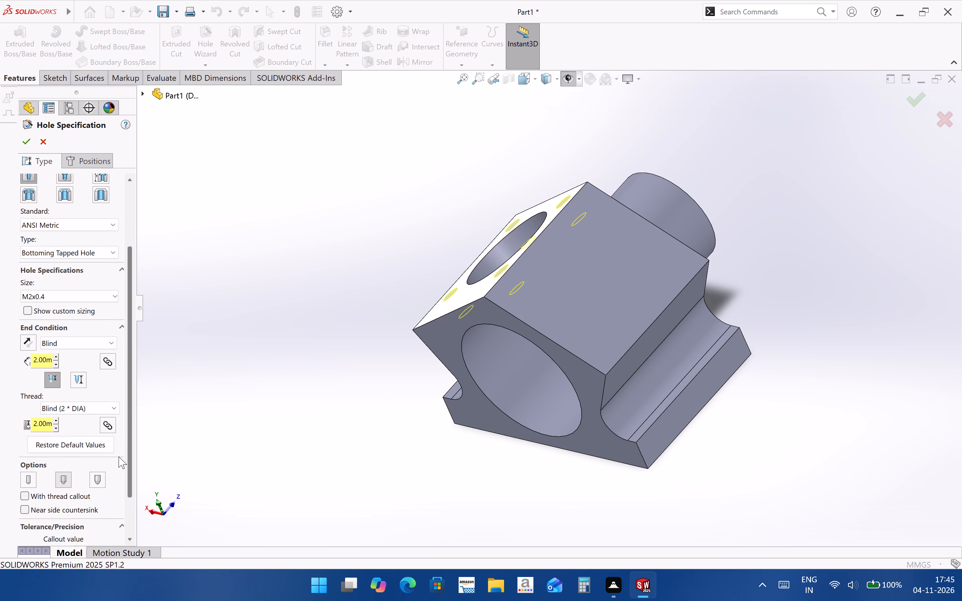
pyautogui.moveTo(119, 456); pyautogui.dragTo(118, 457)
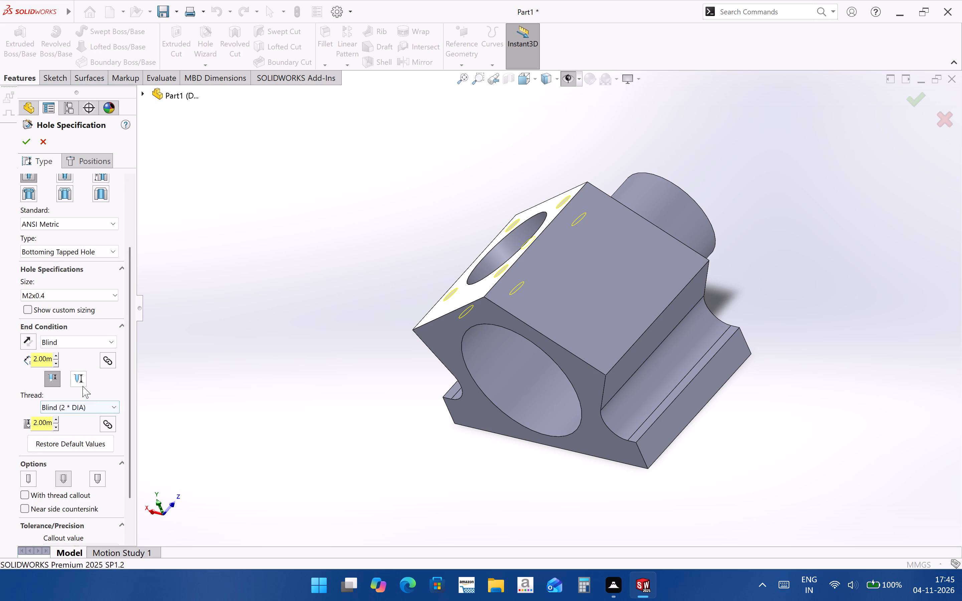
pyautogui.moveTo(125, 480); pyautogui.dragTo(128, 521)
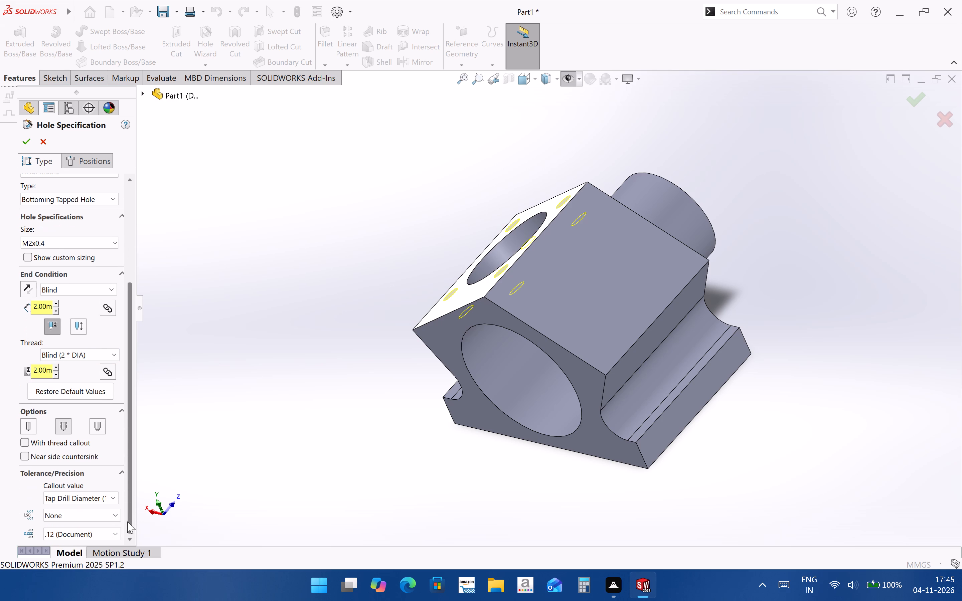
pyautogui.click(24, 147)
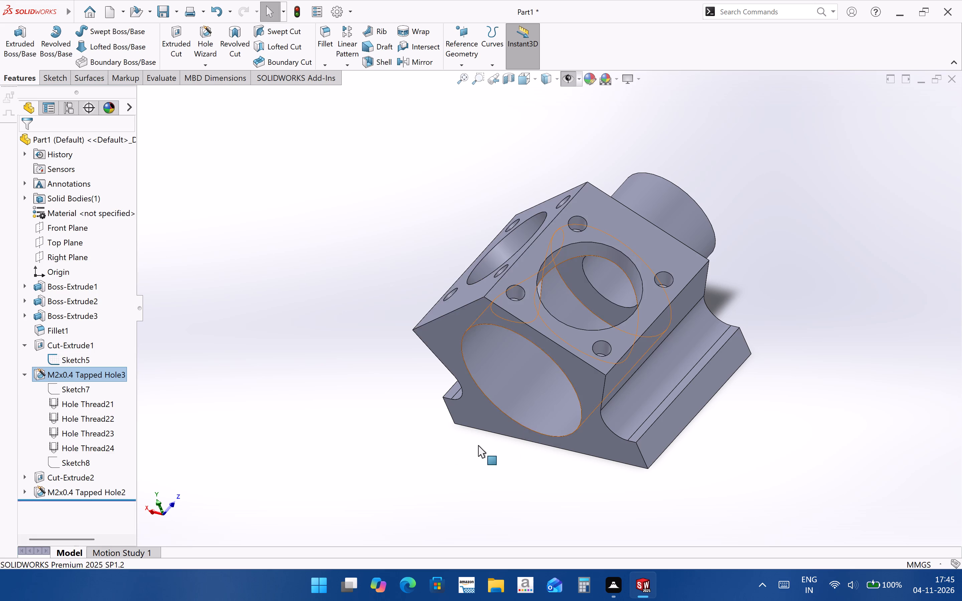
# Examine the tapped holes on both sloped faces from several angles and up close for their thread display.
pyautogui.click(442, 462)
pyautogui.moveTo(437, 297); pyautogui.dragTo(448, 407, button='middle')
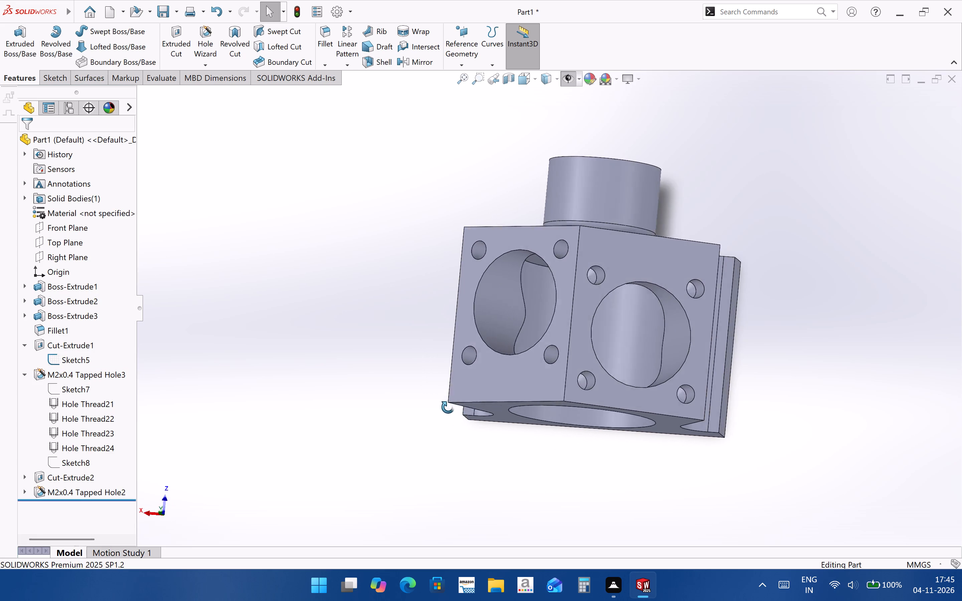
pyautogui.moveTo(448, 407); pyautogui.dragTo(505, 359, button='middle')
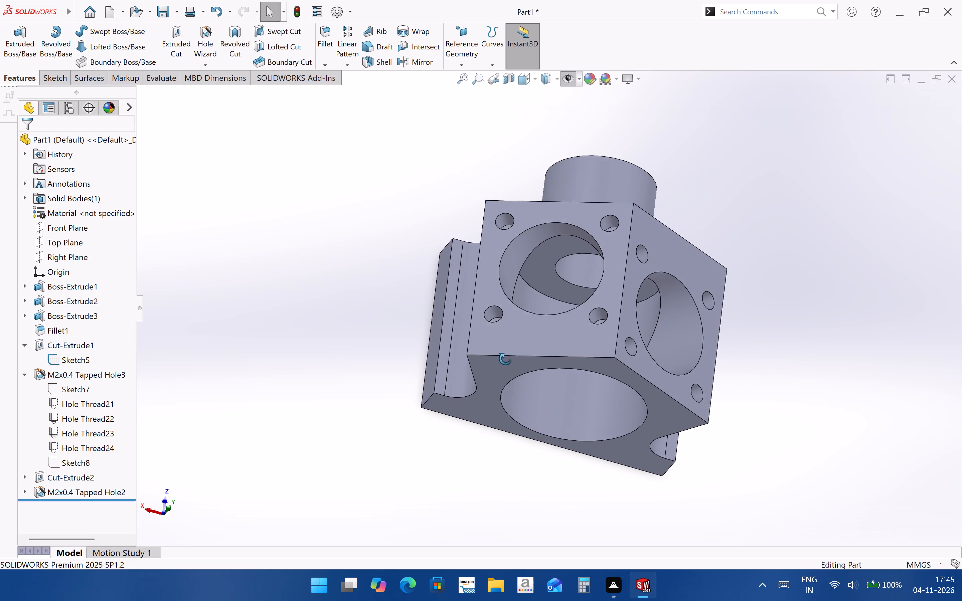
pyautogui.moveTo(505, 359); pyautogui.dragTo(482, 413, button='middle')
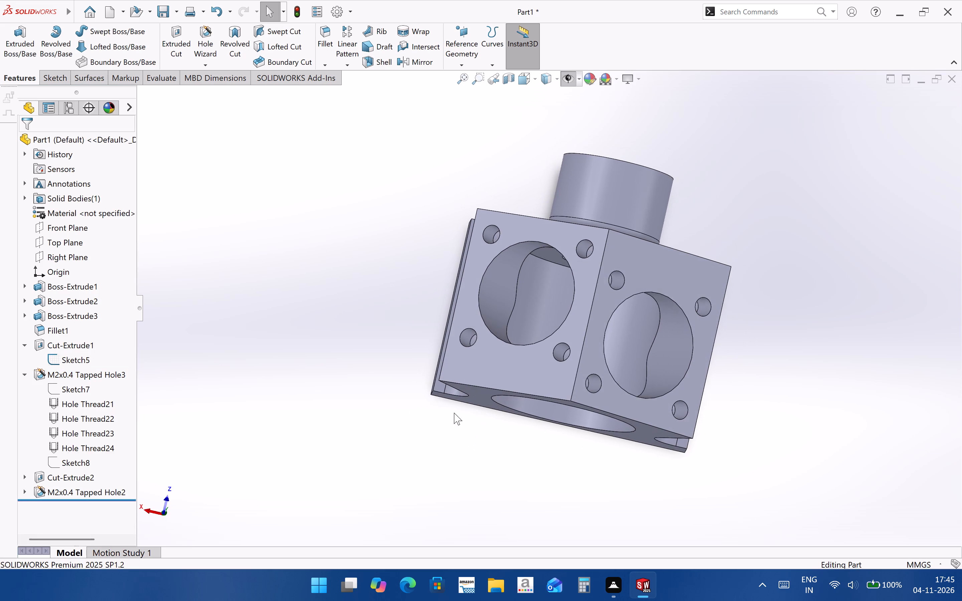
pyautogui.click(77, 492)
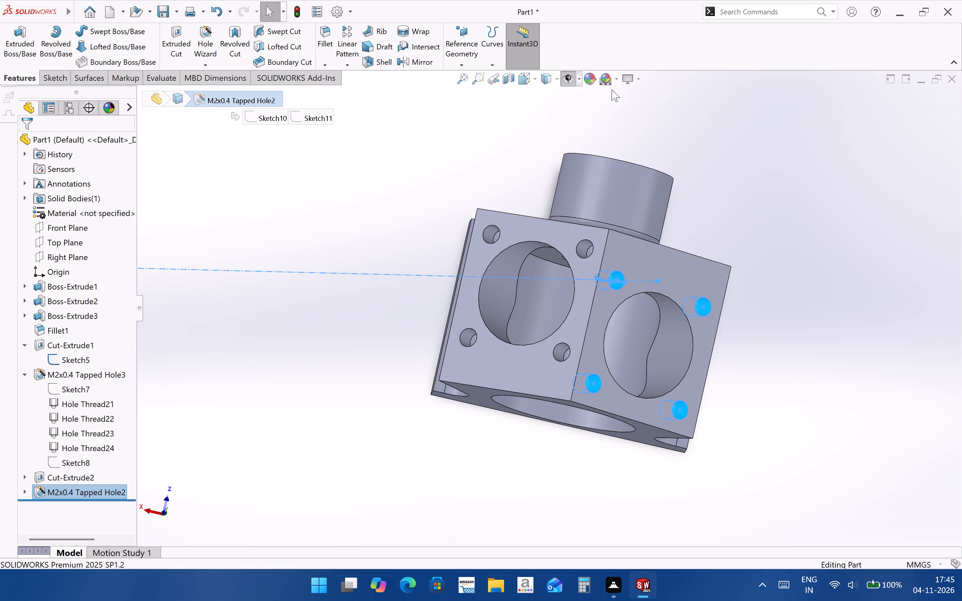
pyautogui.click(638, 81)
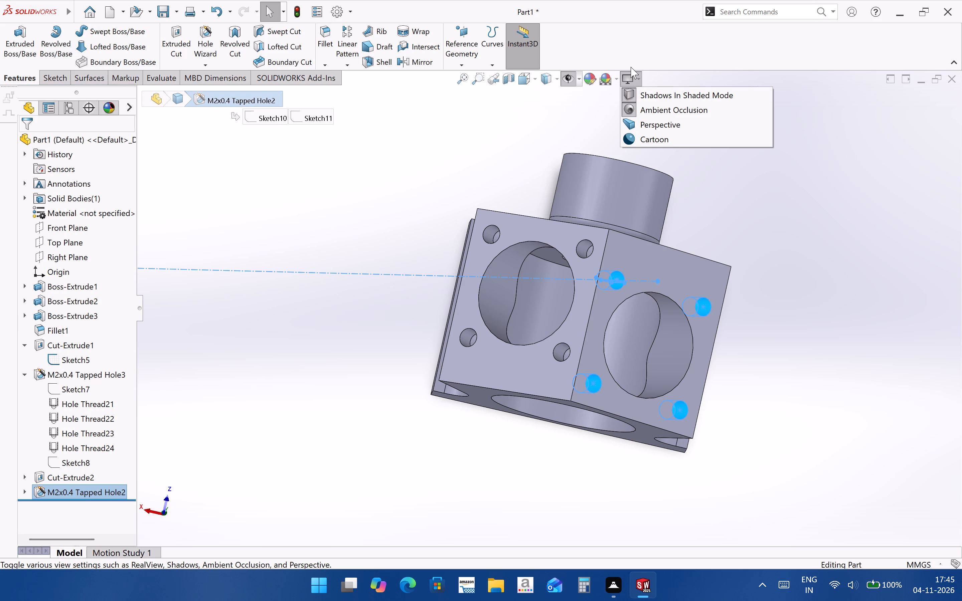
pyautogui.scroll(-2, 630, 138)
pyautogui.scroll(-5, 558, 274)
pyautogui.click(744, 232)
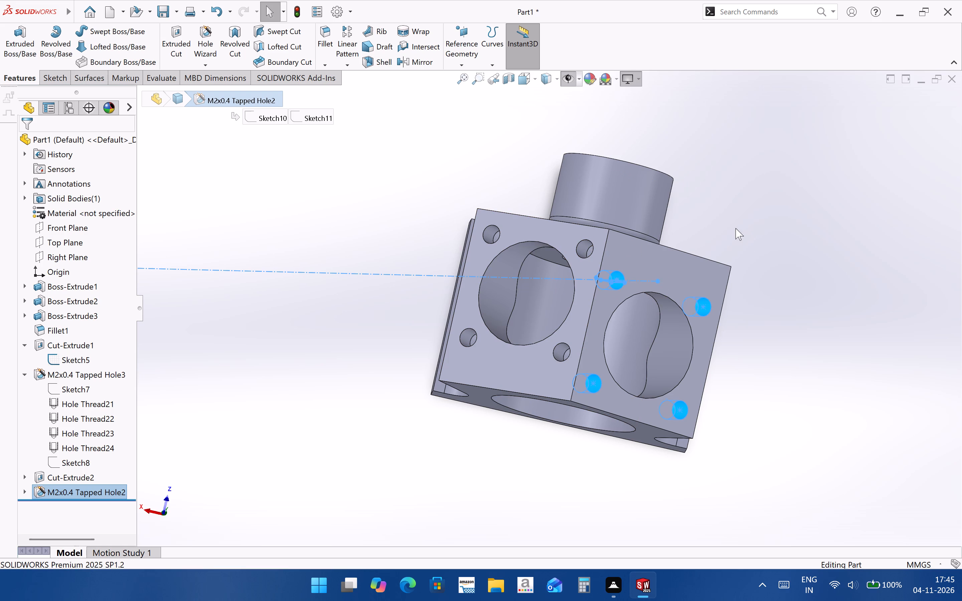
pyautogui.moveTo(555, 302); pyautogui.dragTo(555, 283, button='middle')
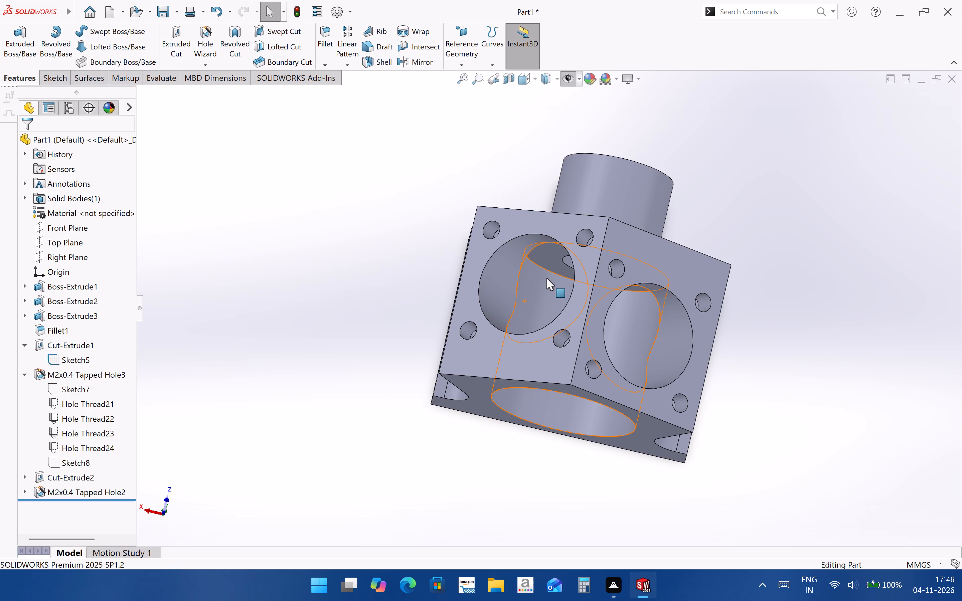
pyautogui.moveTo(675, 308); pyautogui.dragTo(670, 301, button='middle')
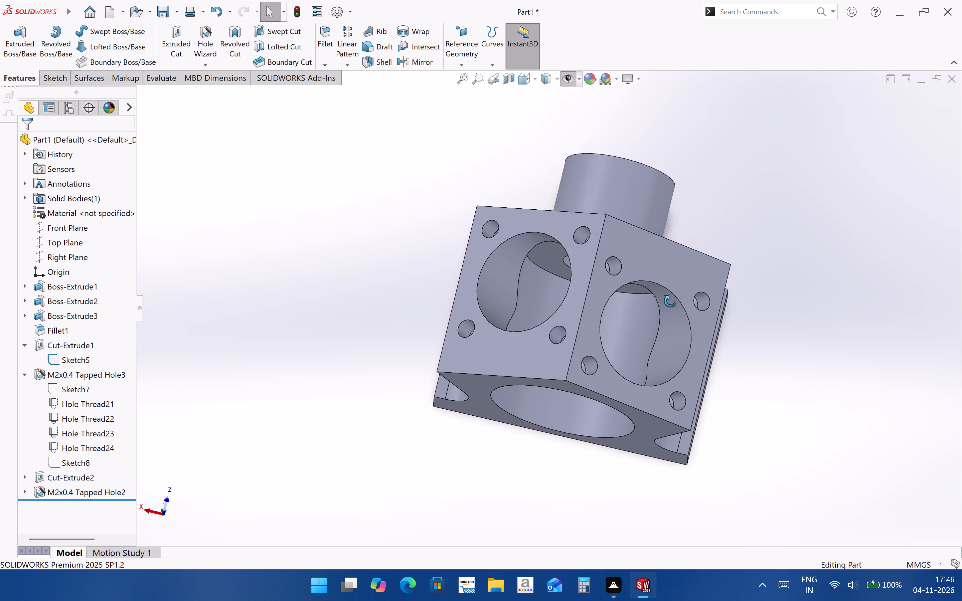
pyautogui.moveTo(670, 301); pyautogui.dragTo(664, 297, button='middle')
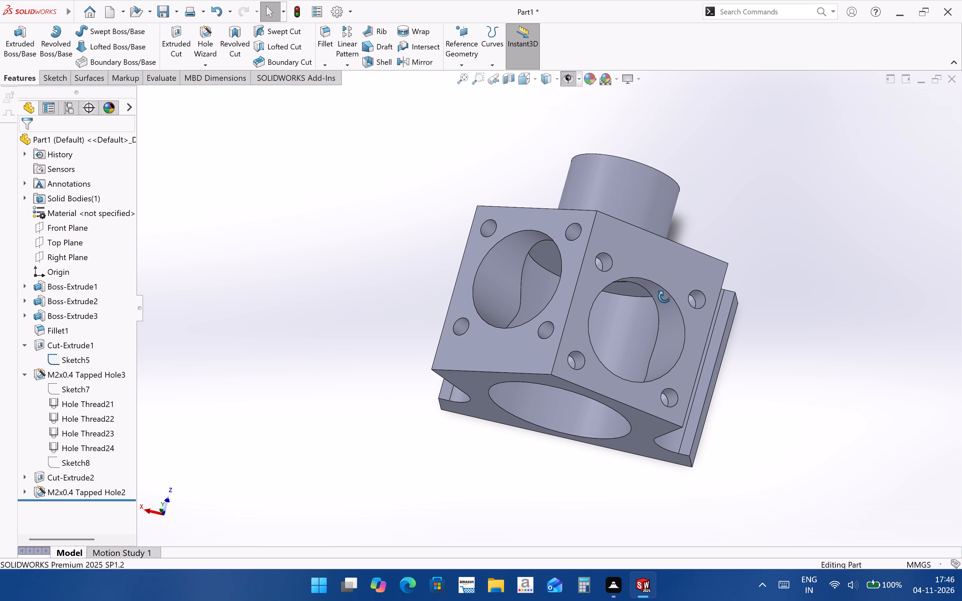
pyautogui.moveTo(664, 297); pyautogui.dragTo(595, 231, button='middle')
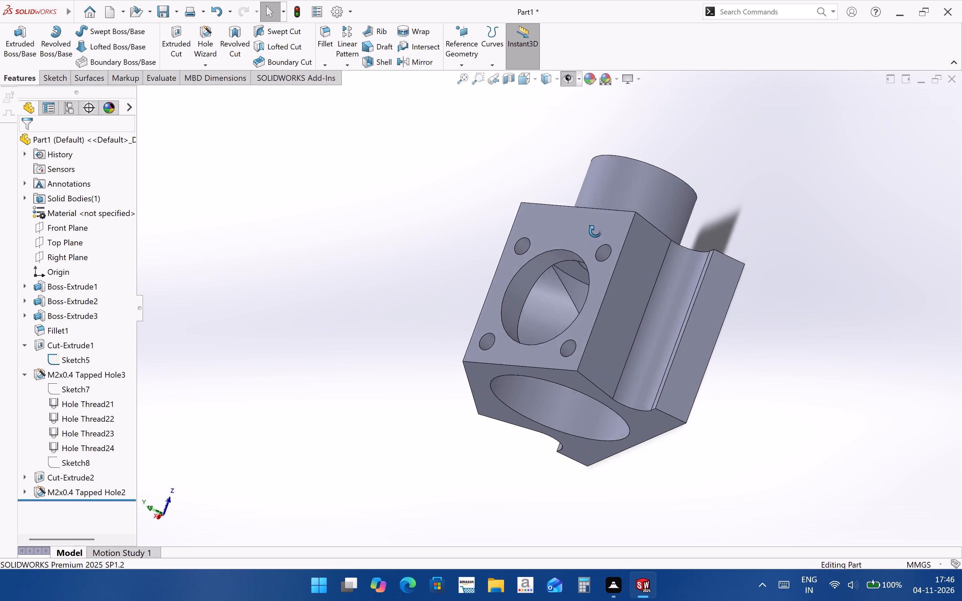
pyautogui.moveTo(595, 231); pyautogui.dragTo(689, 180, button='middle')
pyautogui.scroll(-6, 568, 232)
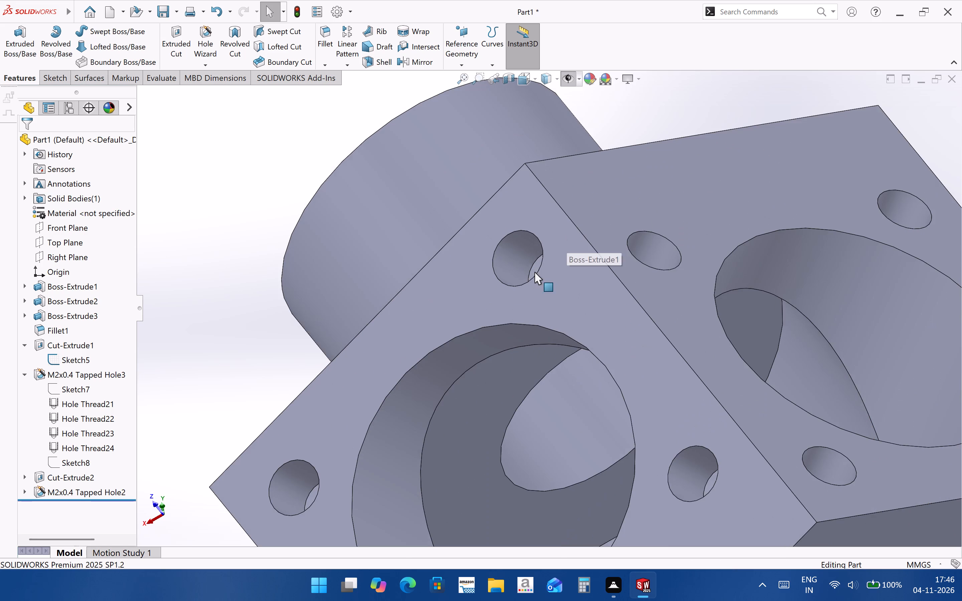
pyautogui.moveTo(533, 274); pyautogui.dragTo(569, 331, button='middle')
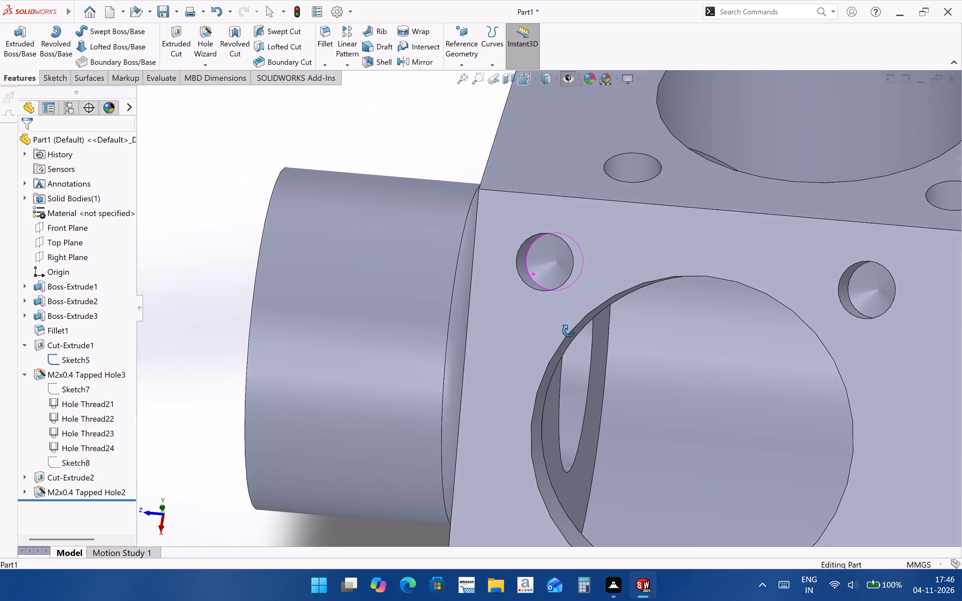
pyautogui.moveTo(569, 331); pyautogui.dragTo(572, 271, button='middle')
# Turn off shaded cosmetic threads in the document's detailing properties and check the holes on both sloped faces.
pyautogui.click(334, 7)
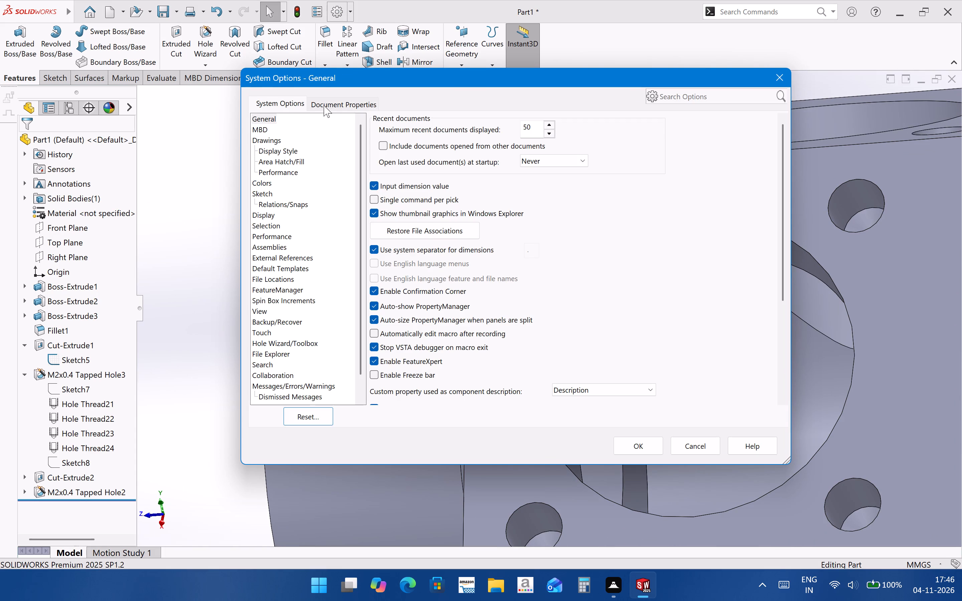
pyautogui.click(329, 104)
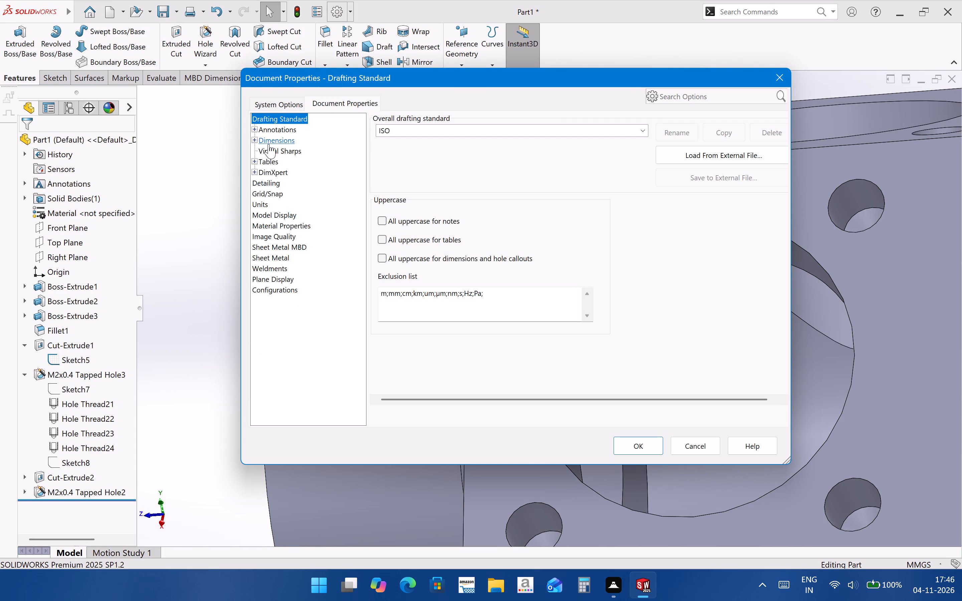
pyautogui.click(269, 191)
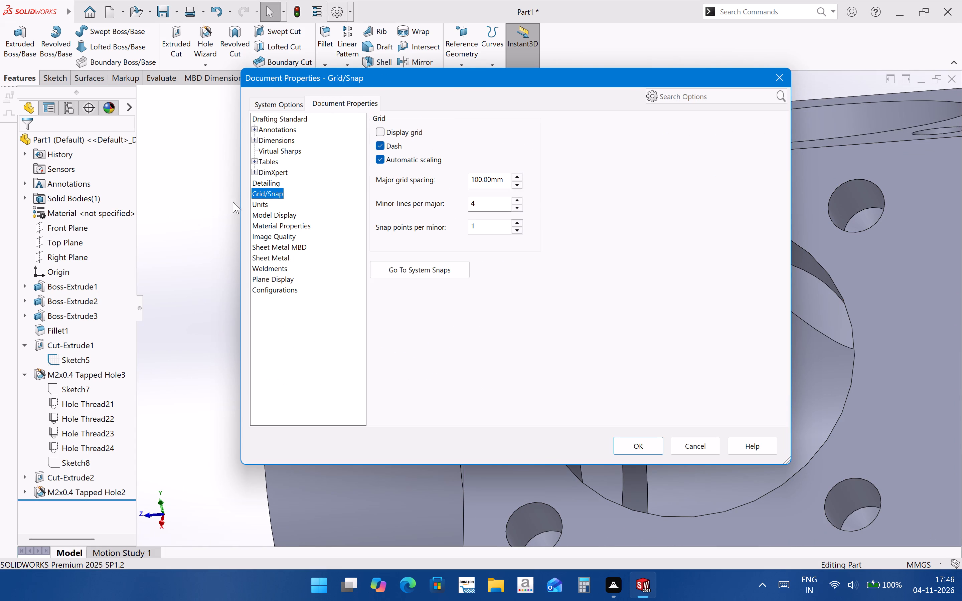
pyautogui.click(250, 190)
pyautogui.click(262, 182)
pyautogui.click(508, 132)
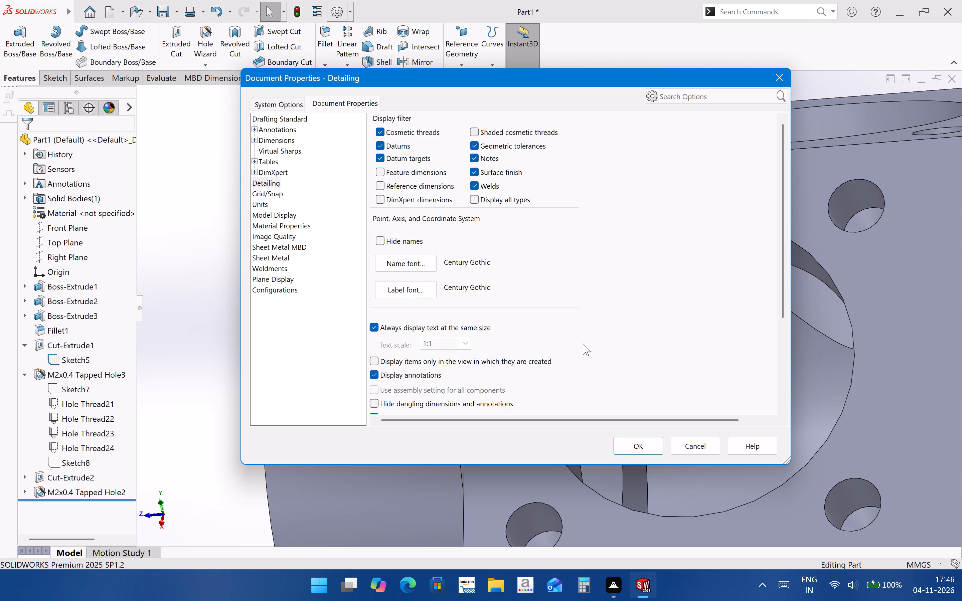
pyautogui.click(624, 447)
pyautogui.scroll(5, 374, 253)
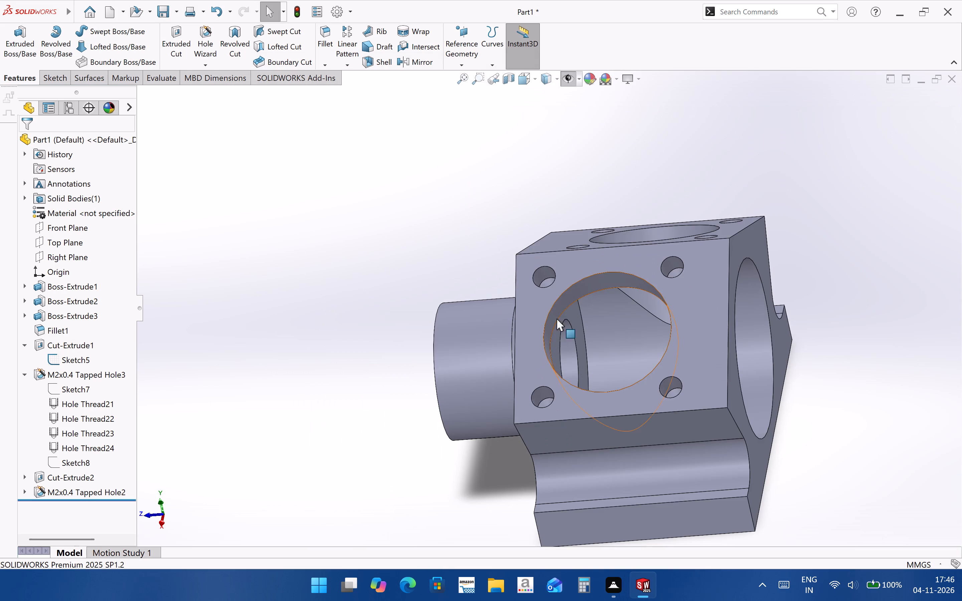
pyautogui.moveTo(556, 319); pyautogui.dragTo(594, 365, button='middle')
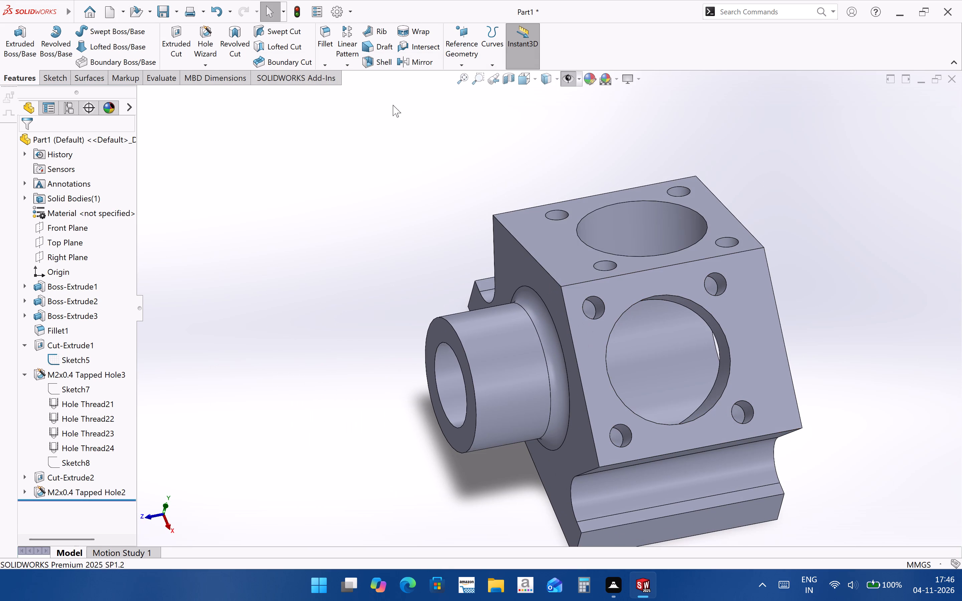
# Turn on shaded cosmetic threads in the document's detailing properties.
pyautogui.click(339, 14)
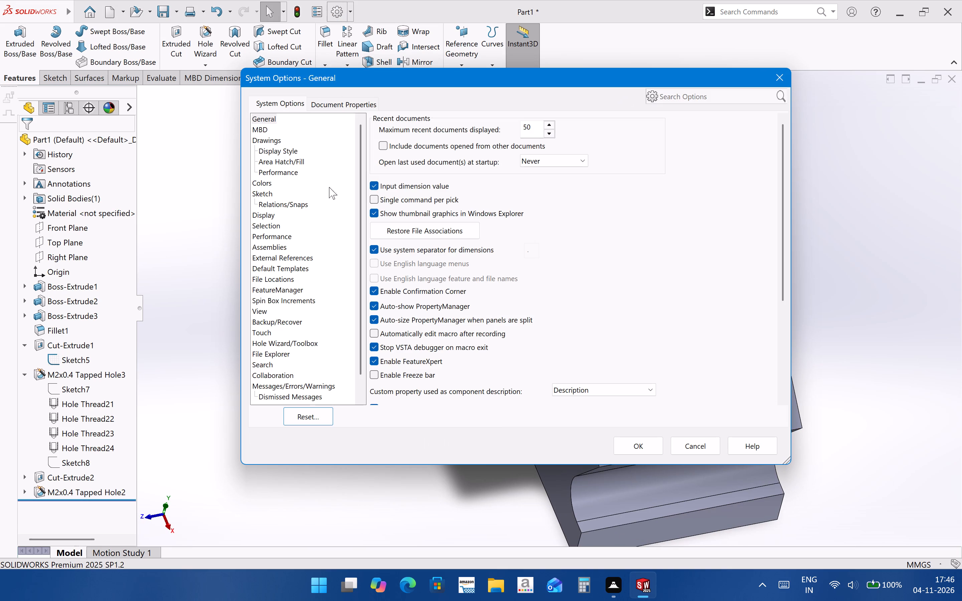
pyautogui.click(328, 106)
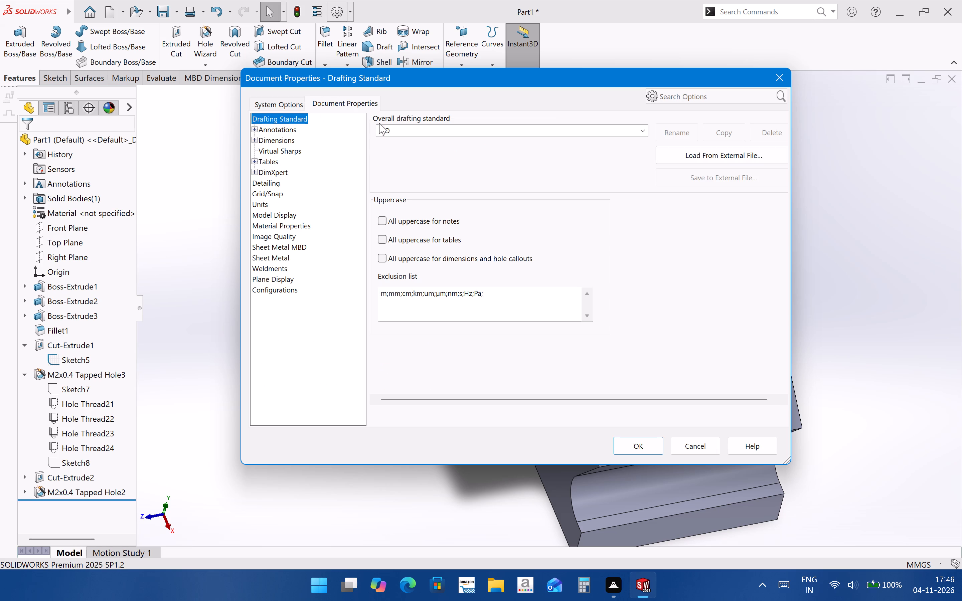
pyautogui.click(278, 182)
pyautogui.click(484, 131)
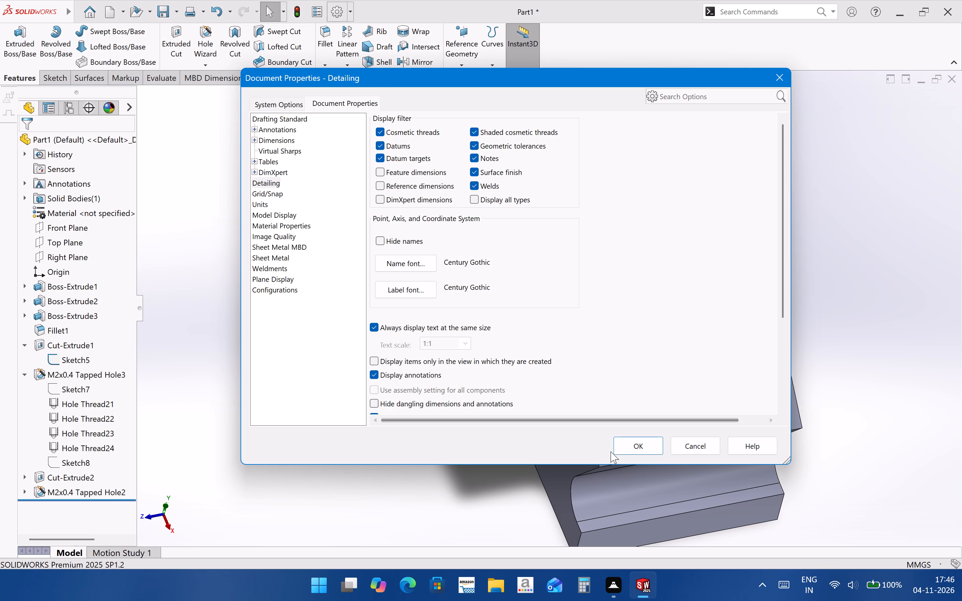
pyautogui.click(629, 445)
# Inspect the thread display of the tapped holes on both sloped faces up close.
pyautogui.scroll(-3, 628, 222)
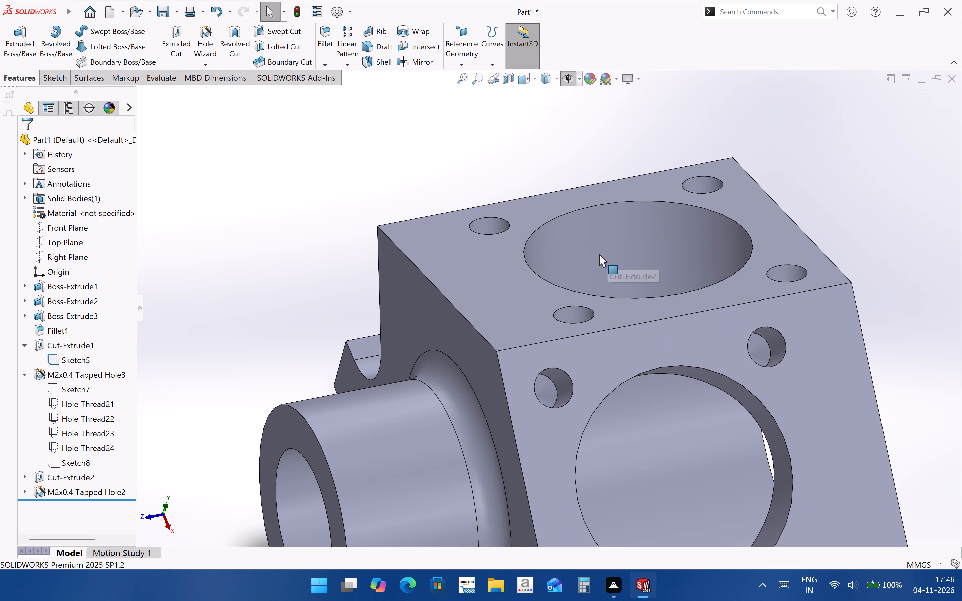
pyautogui.moveTo(601, 284); pyautogui.dragTo(596, 435, button='middle')
pyautogui.scroll(-1, 597, 434)
pyautogui.scroll(4, 589, 424)
pyautogui.scroll(3, 517, 275)
pyautogui.scroll(-3, 652, 406)
pyautogui.scroll(-3, 566, 278)
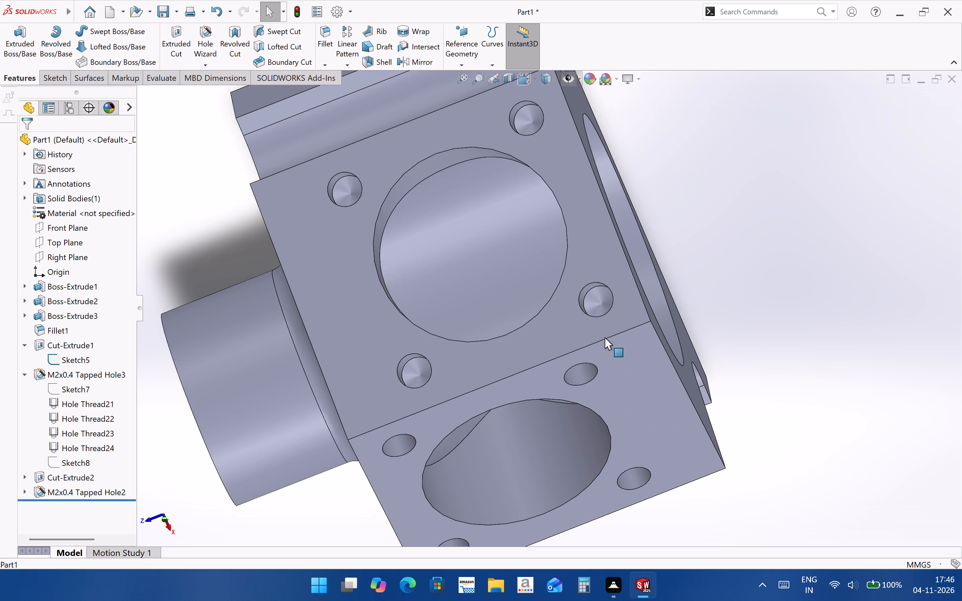
# Rebuild the part and examine the tapped holes on both sloped faces for their thread display.
pyautogui.moveTo(605, 337); pyautogui.dragTo(590, 291, button='middle')
pyautogui.moveTo(546, 307); pyautogui.dragTo(542, 342, button='middle')
pyautogui.scroll(-1, 546, 307)
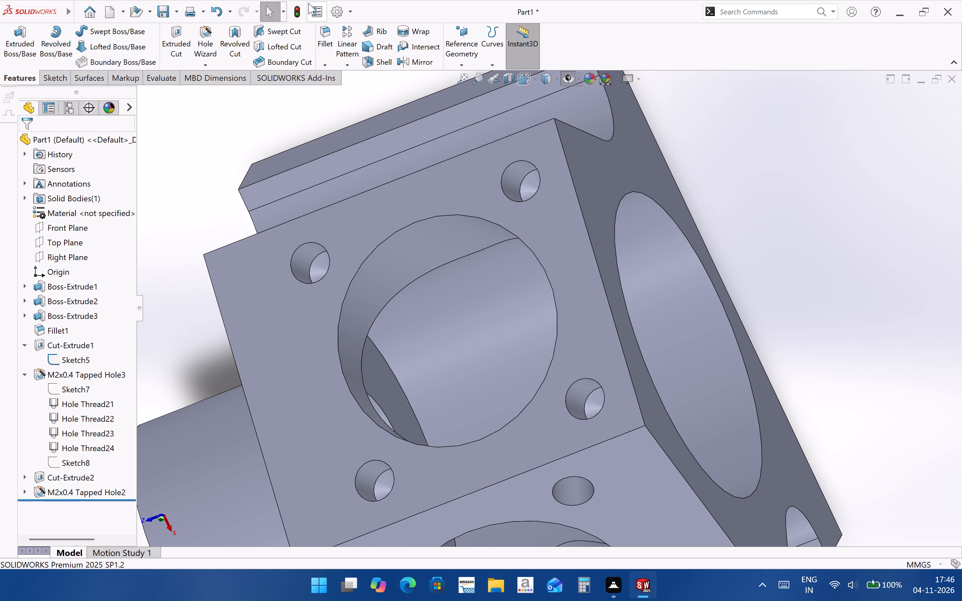
pyautogui.click(299, 6)
pyautogui.scroll(4, 535, 231)
pyautogui.moveTo(581, 308); pyautogui.dragTo(591, 283, button='middle')
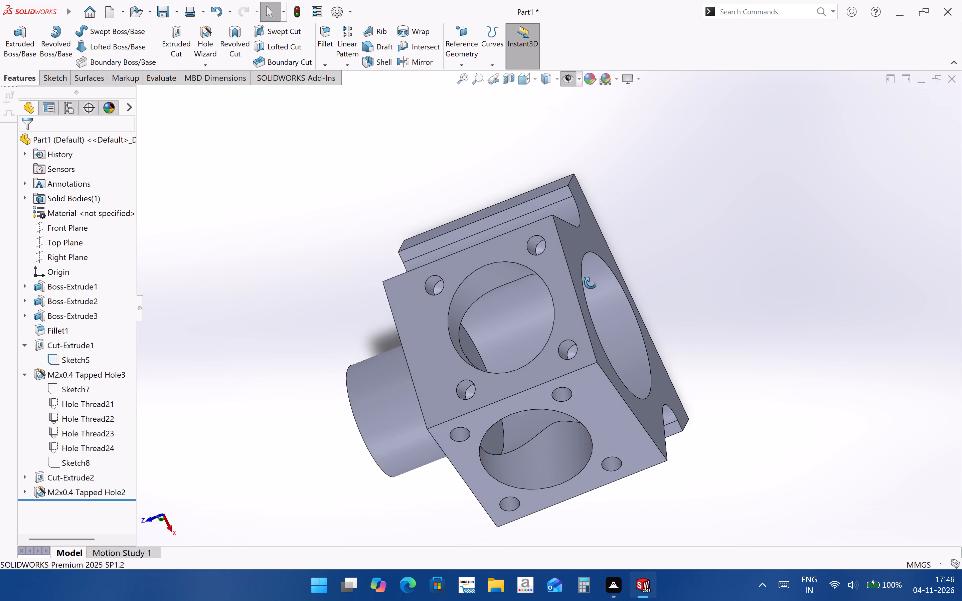
pyautogui.moveTo(591, 283); pyautogui.dragTo(445, 360, button='middle')
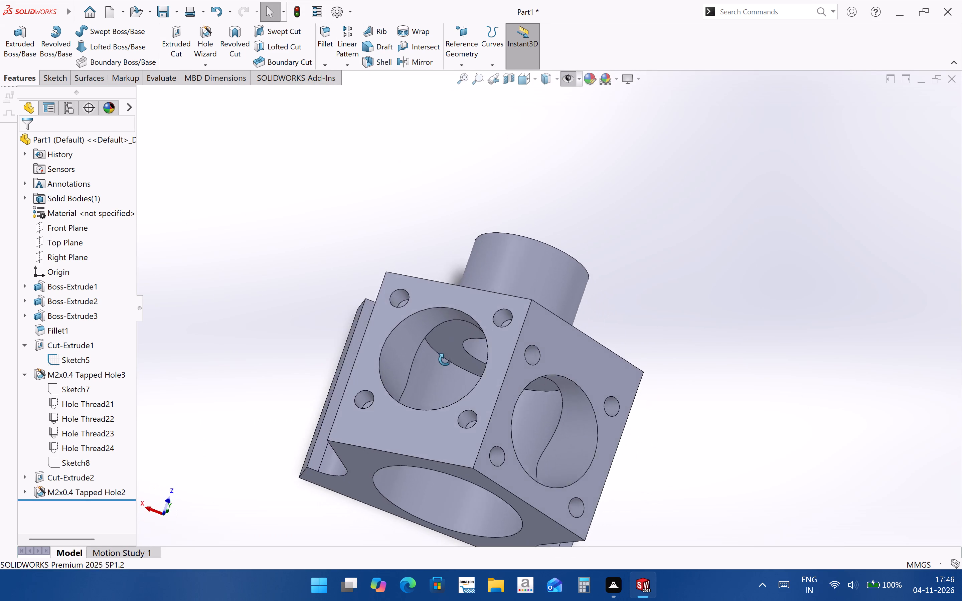
pyautogui.moveTo(445, 360); pyautogui.dragTo(570, 265, button='middle')
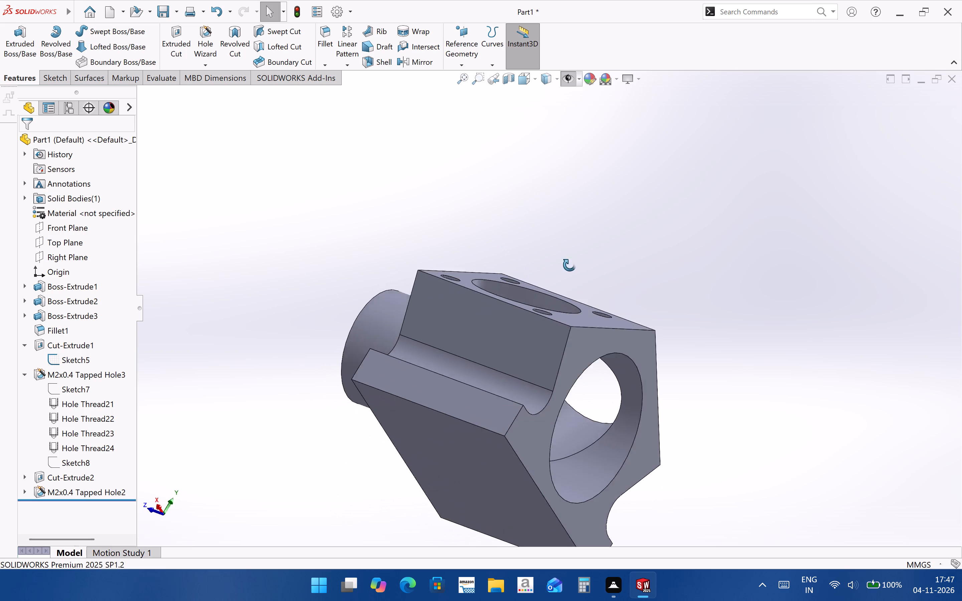
pyautogui.moveTo(570, 265); pyautogui.dragTo(406, 355, button='middle')
pyautogui.scroll(4, 431, 254)
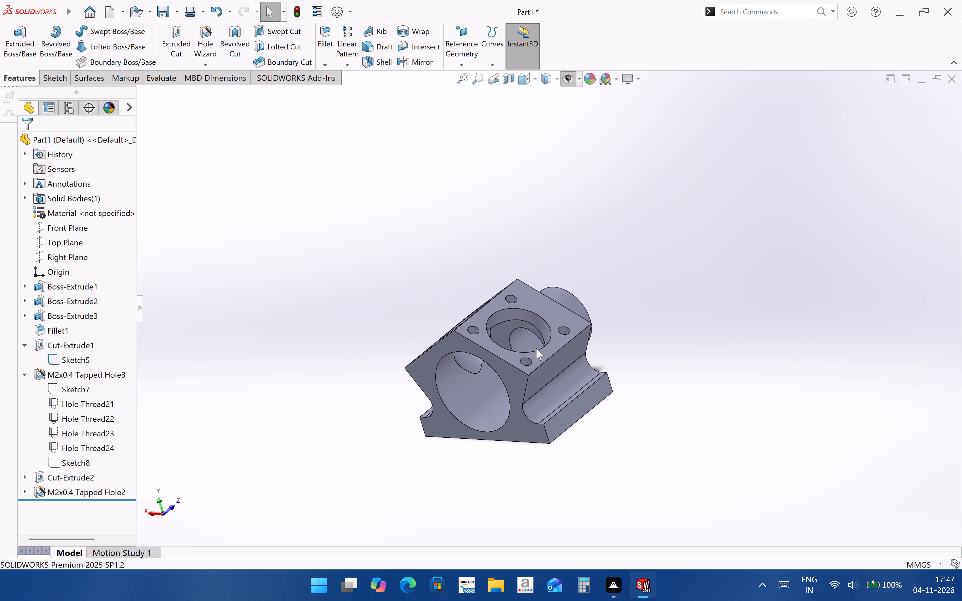
pyautogui.scroll(-3, 554, 303)
pyautogui.scroll(-4, 564, 345)
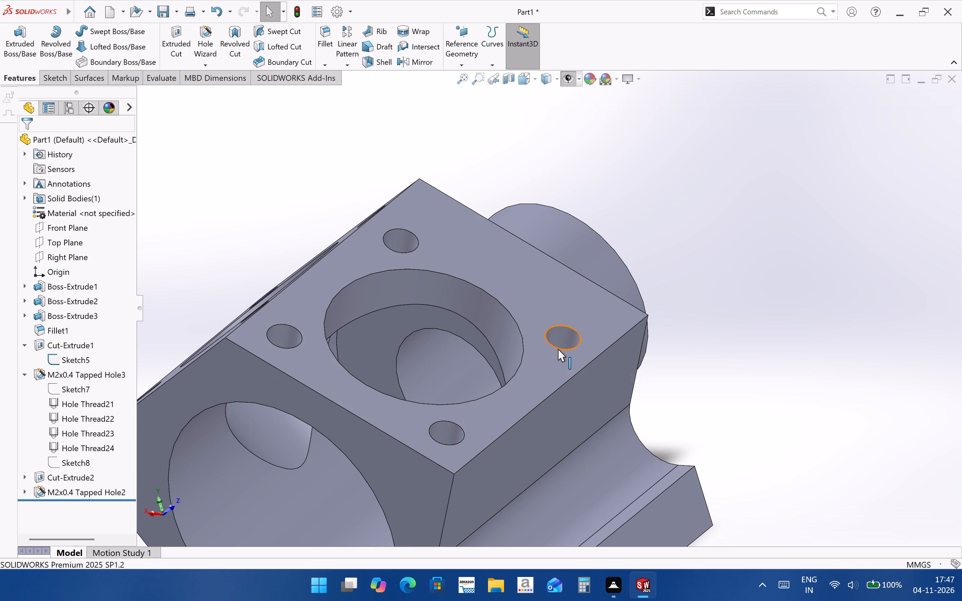
pyautogui.scroll(4, 427, 310)
pyautogui.moveTo(450, 339); pyautogui.dragTo(479, 393, button='middle')
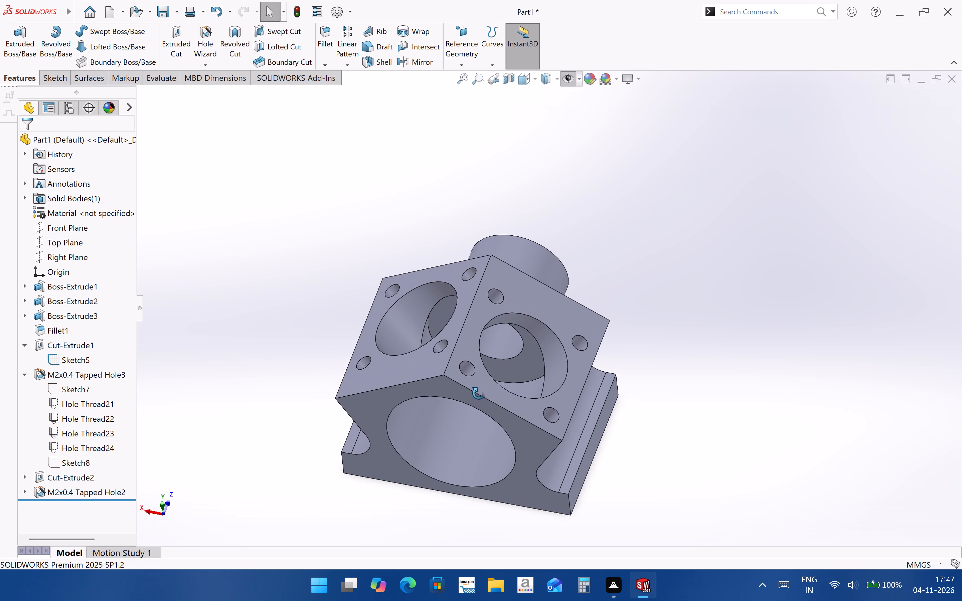
pyautogui.moveTo(479, 393); pyautogui.dragTo(477, 394, button='middle')
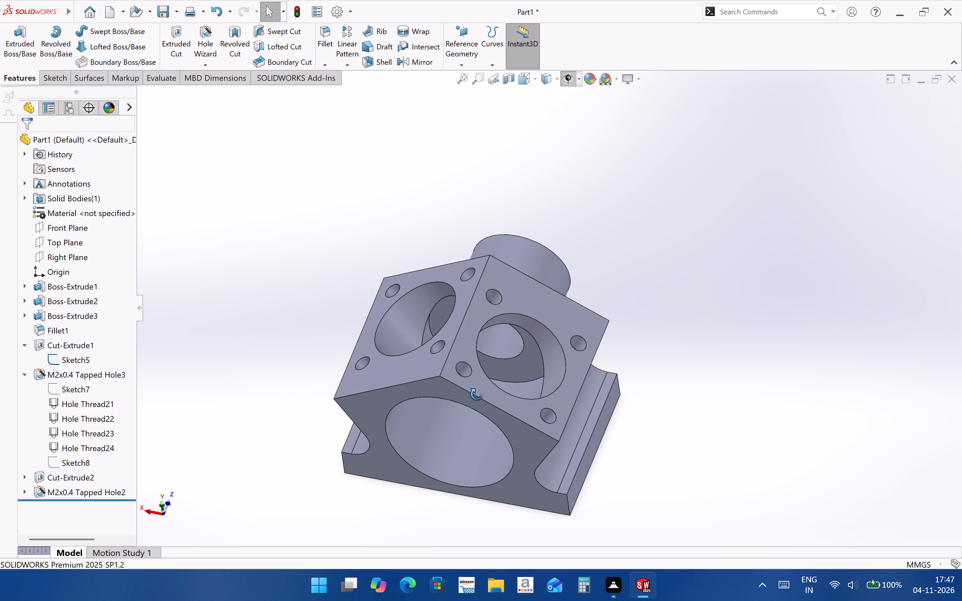
pyautogui.moveTo(477, 394); pyautogui.dragTo(441, 249, button='middle')
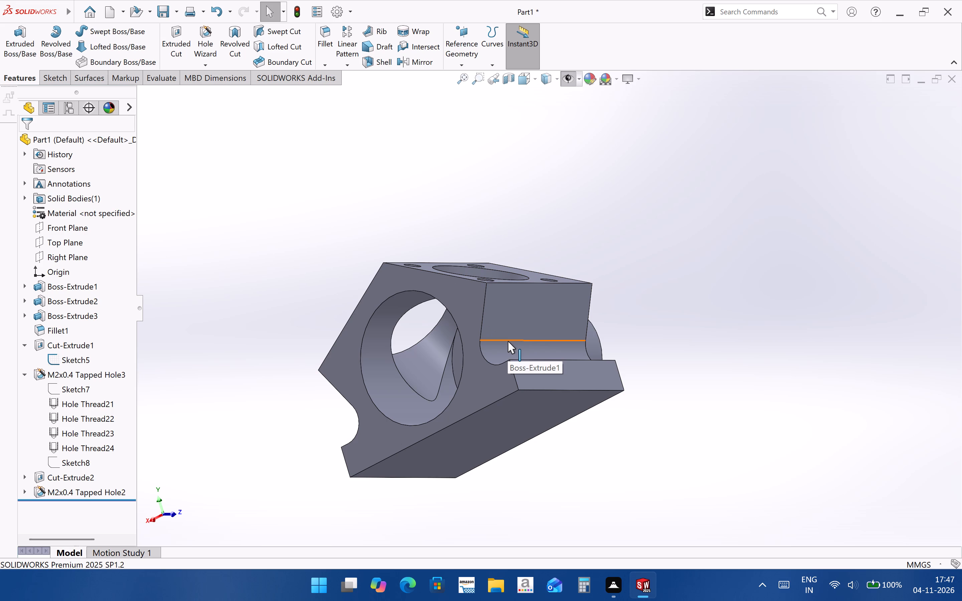
# Edit the M2x0.4 Tapped Hole3 feature and set its thread depth to 1.6 mm.
pyautogui.click(93, 376)
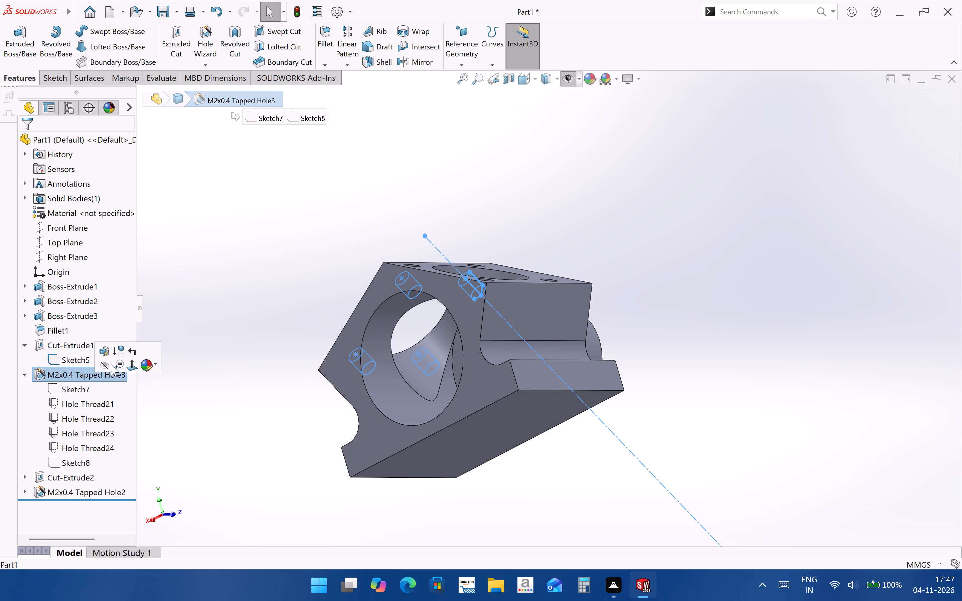
pyautogui.click(106, 351)
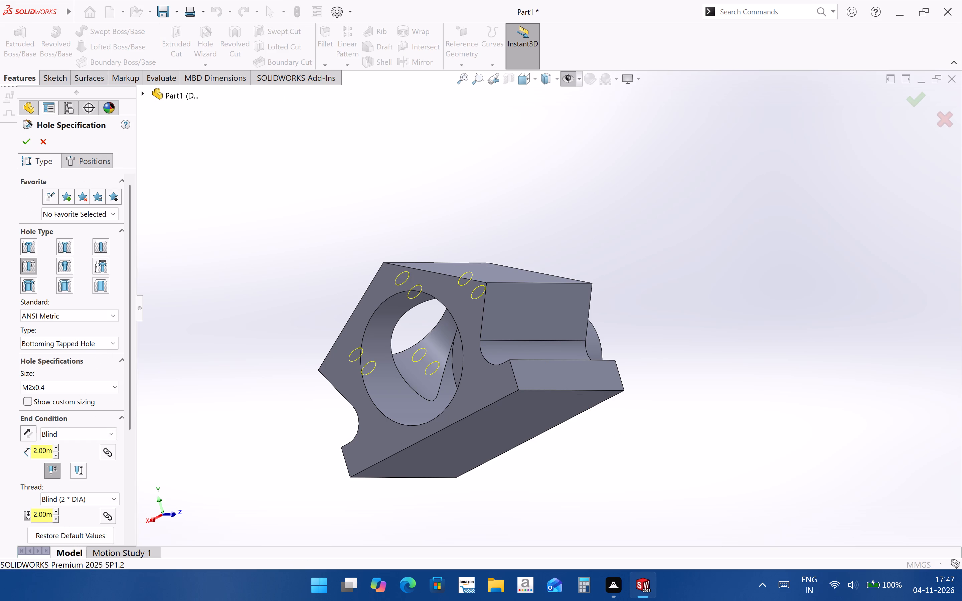
pyautogui.moveTo(51, 514); pyautogui.dragTo(5, 520)
pyautogui.press('1')
pyautogui.press('.')
pyautogui.press('6')
pyautogui.press('Return')
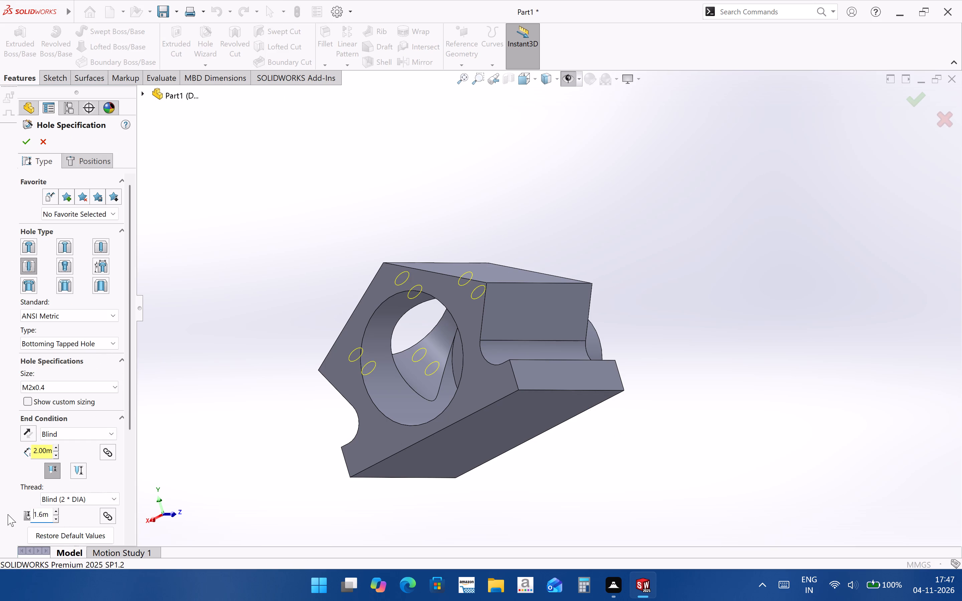
pyautogui.click(52, 514)
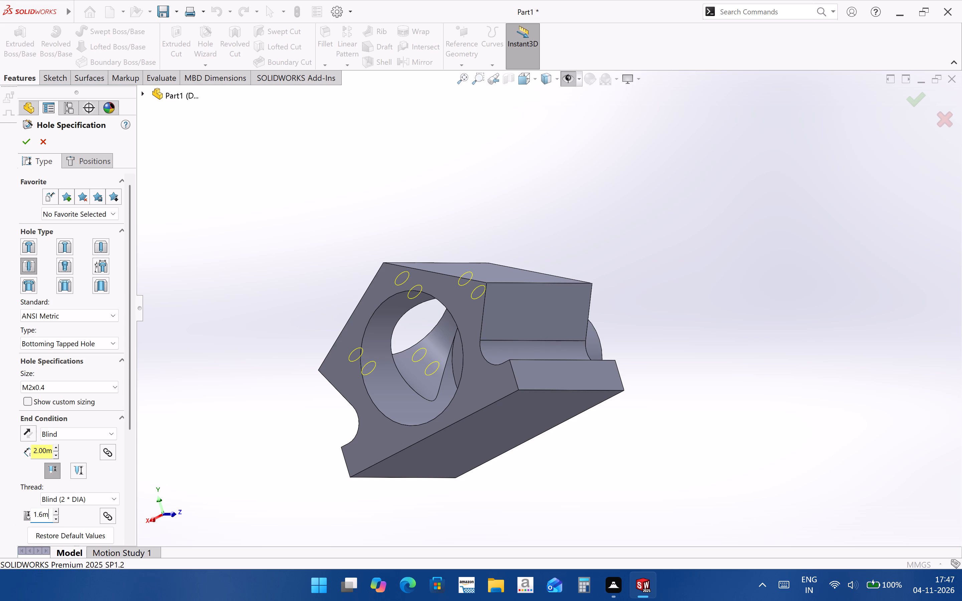
pyautogui.click(48, 514)
pyautogui.press('m')
pyautogui.press('Return')
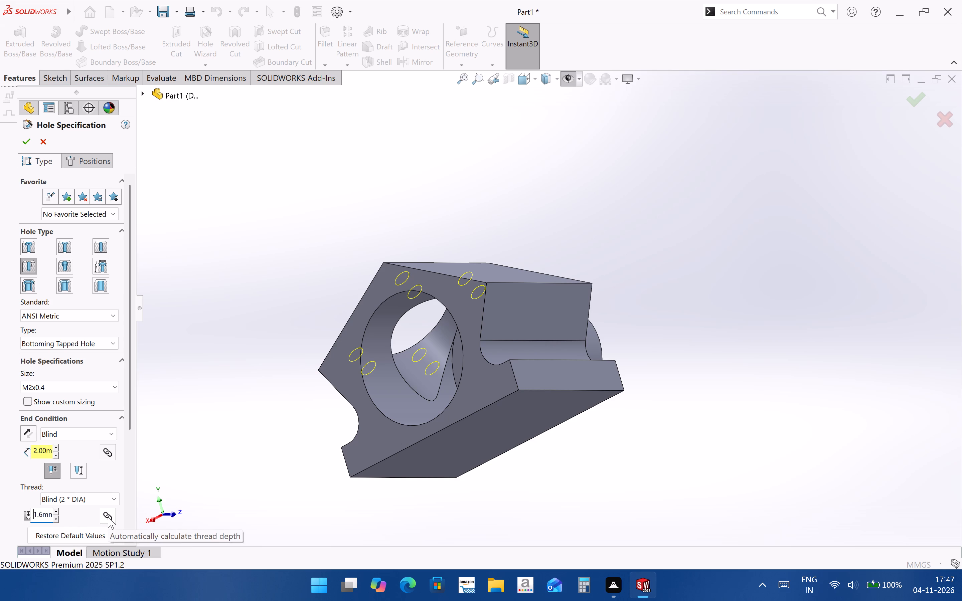
pyautogui.click(23, 138)
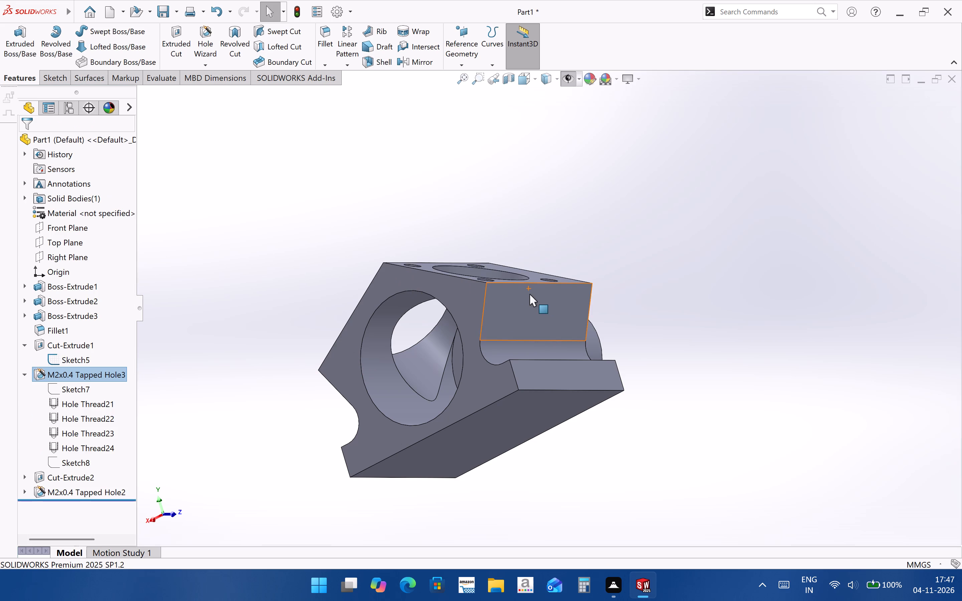
# Edit the M2x0.4 Tapped Hole2 feature on the other sloped face and set its thread depth to 1.6 mm.
pyautogui.moveTo(495, 319); pyautogui.dragTo(585, 478, button='middle')
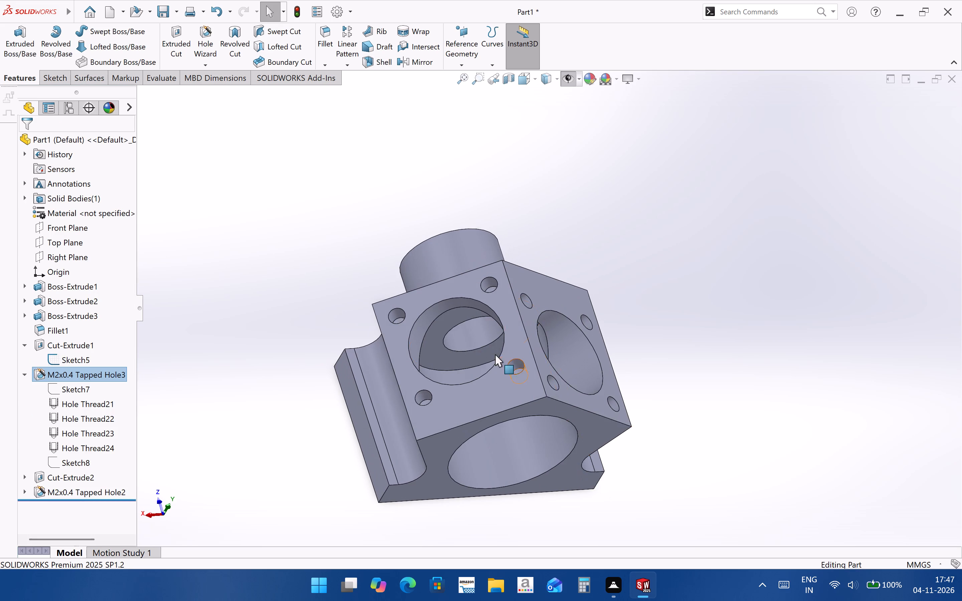
pyautogui.scroll(-11, 495, 354)
pyautogui.moveTo(560, 361); pyautogui.dragTo(594, 433, button='middle')
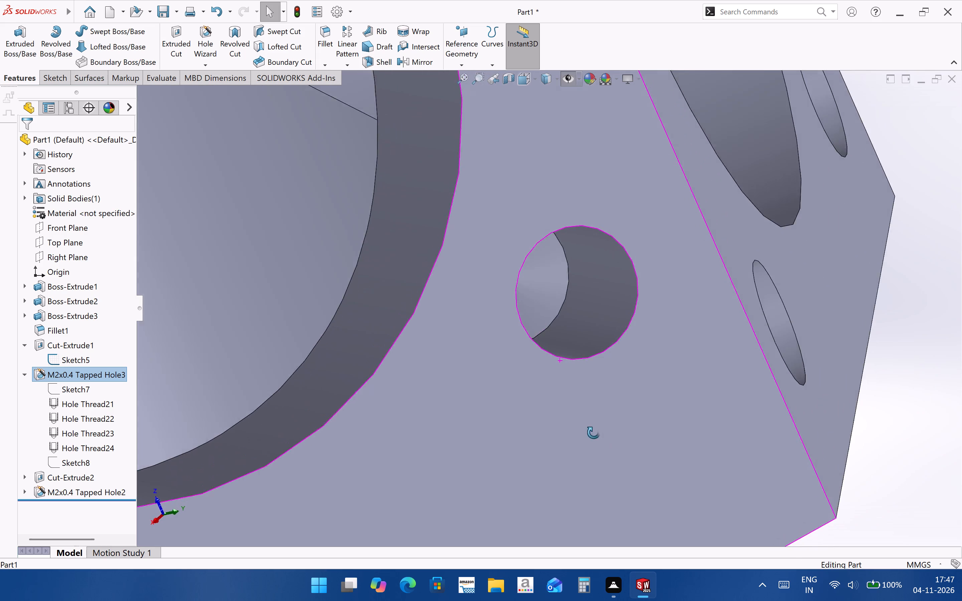
pyautogui.moveTo(594, 433); pyautogui.dragTo(573, 390, button='middle')
pyautogui.scroll(2, 555, 379)
pyautogui.click(86, 489)
pyautogui.click(97, 469)
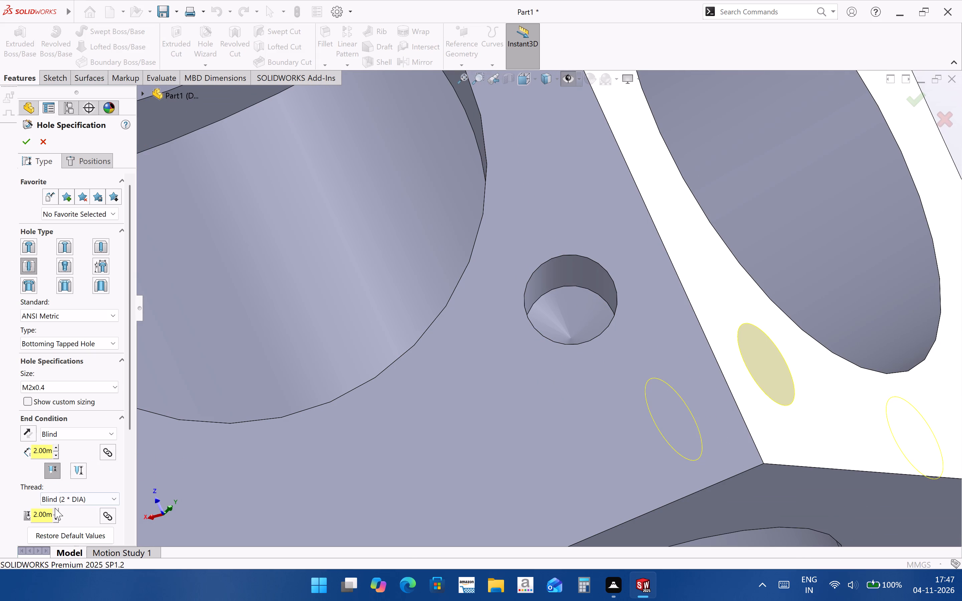
pyautogui.moveTo(52, 516); pyautogui.dragTo(3, 513)
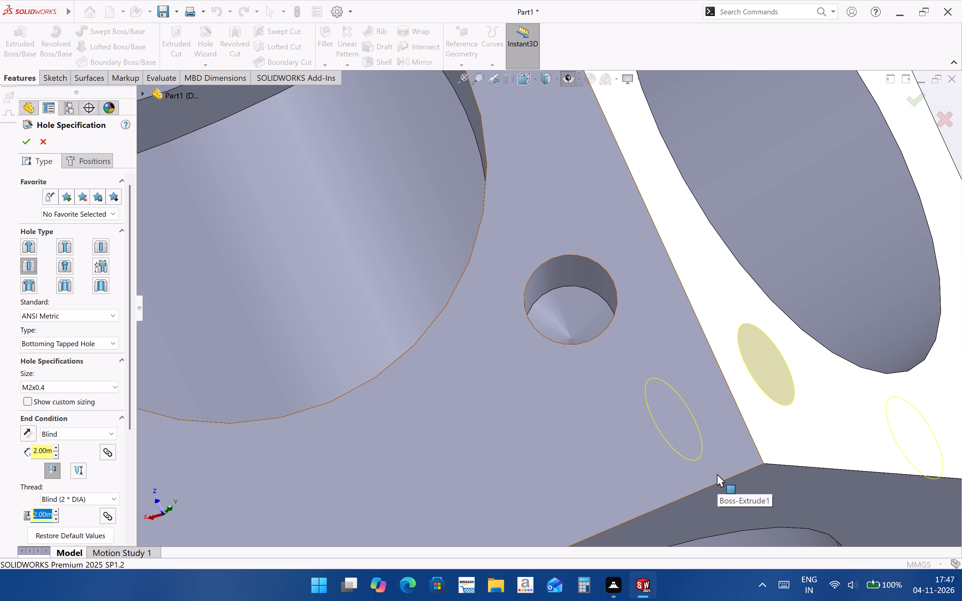
pyautogui.write('1.6mm')
pyautogui.press('Right')
pyautogui.press('BackSpace')
pyautogui.press('BackSpace')
pyautogui.press('m')
pyautogui.press('Return')
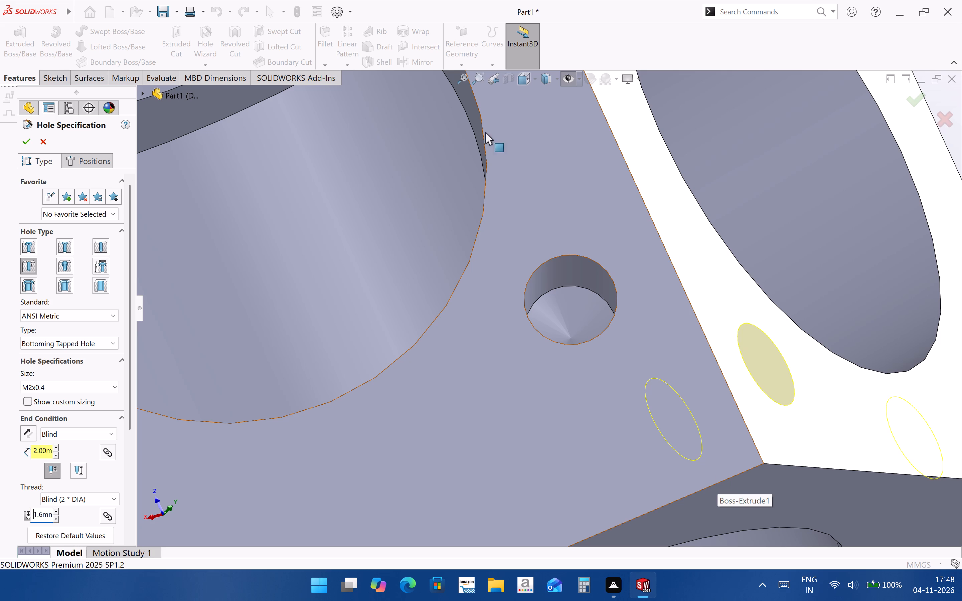
pyautogui.click(24, 141)
# Check the tapped holes on both sloped faces with the edited thread depth.
pyautogui.scroll(4, 639, 360)
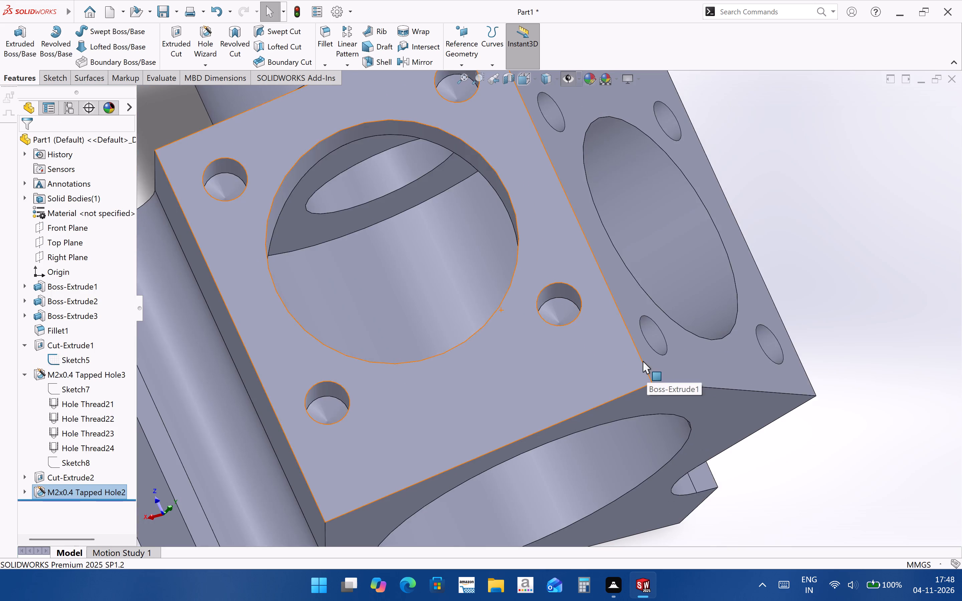
pyautogui.scroll(1, 643, 361)
pyautogui.moveTo(643, 361); pyautogui.dragTo(538, 336, button='middle')
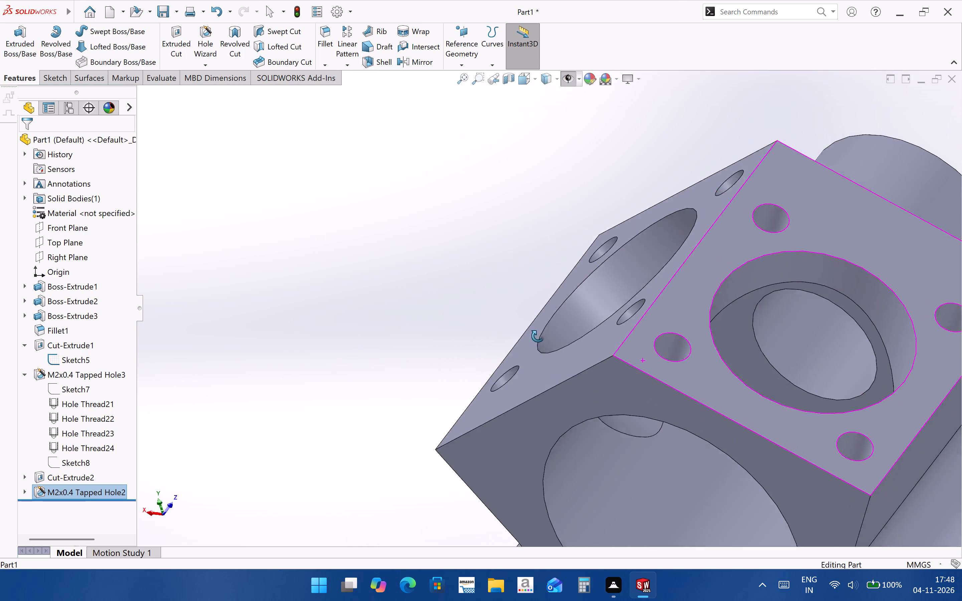
pyautogui.moveTo(538, 336); pyautogui.dragTo(546, 392, button='middle')
pyautogui.scroll(6, 547, 393)
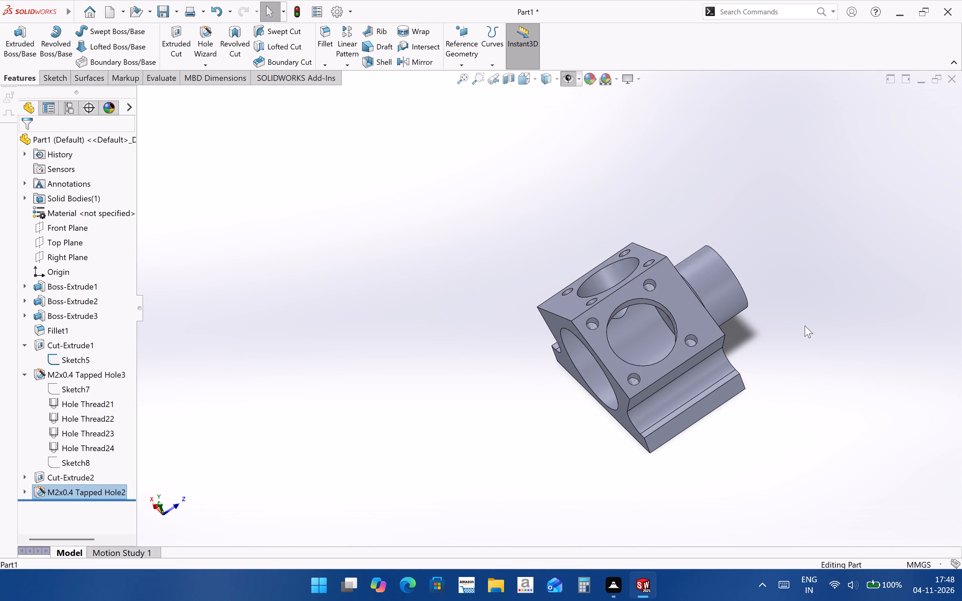
pyautogui.scroll(-3, 805, 326)
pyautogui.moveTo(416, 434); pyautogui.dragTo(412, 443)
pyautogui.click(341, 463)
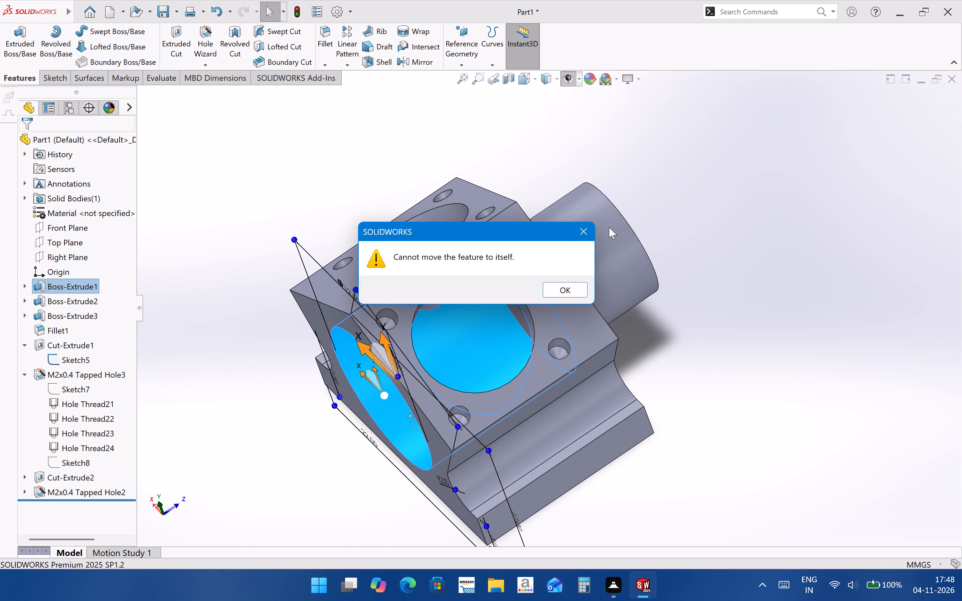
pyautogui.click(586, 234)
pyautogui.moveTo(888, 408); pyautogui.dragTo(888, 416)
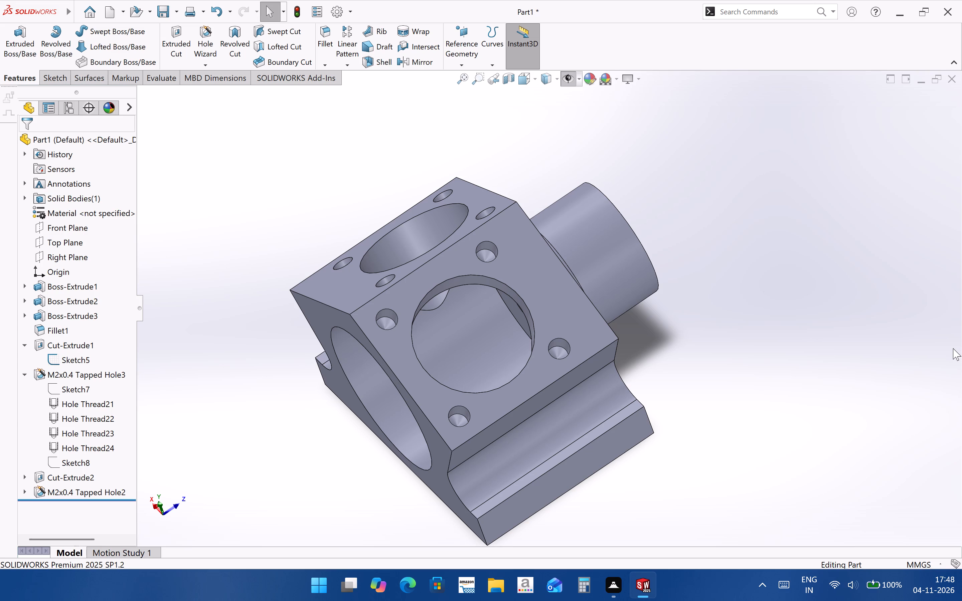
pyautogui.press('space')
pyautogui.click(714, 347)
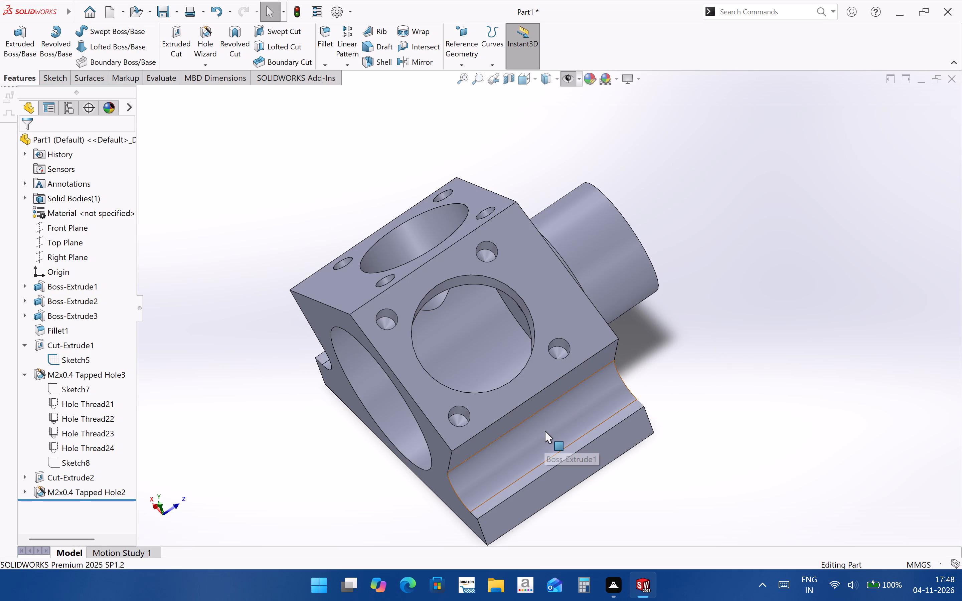
# Inspect the thread display of the tapped holes on both sloped faces up close and rebuild the part.
pyautogui.scroll(-3, 430, 301)
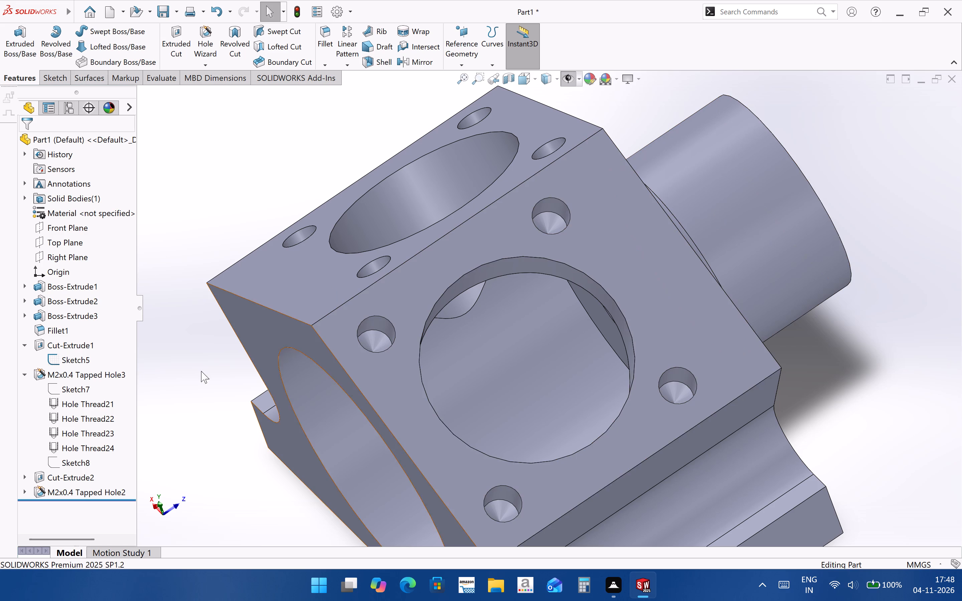
pyautogui.scroll(-2, 628, 195)
pyautogui.scroll(3, 579, 262)
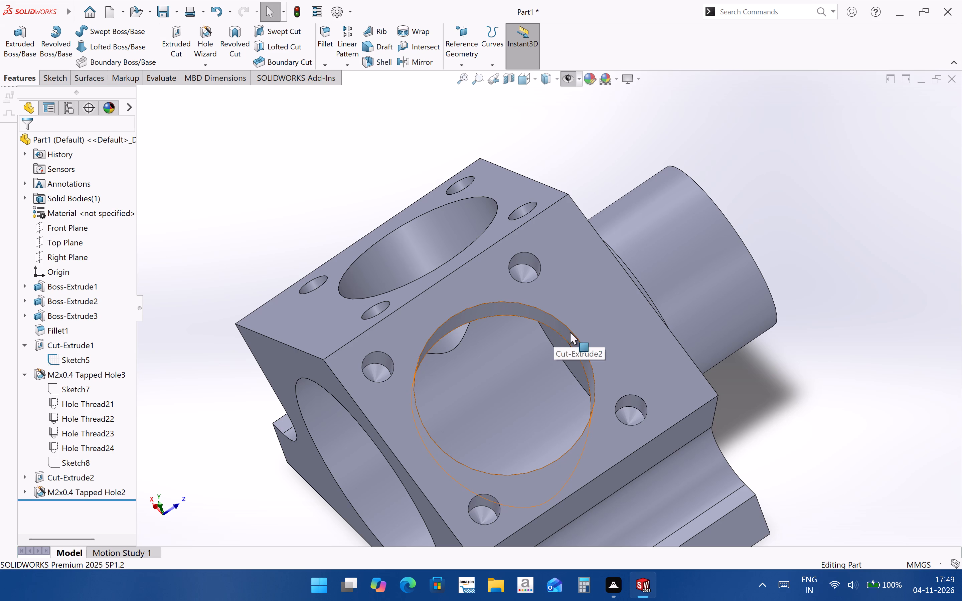
pyautogui.scroll(4, 548, 332)
pyautogui.moveTo(509, 349); pyautogui.dragTo(351, 502, button='middle')
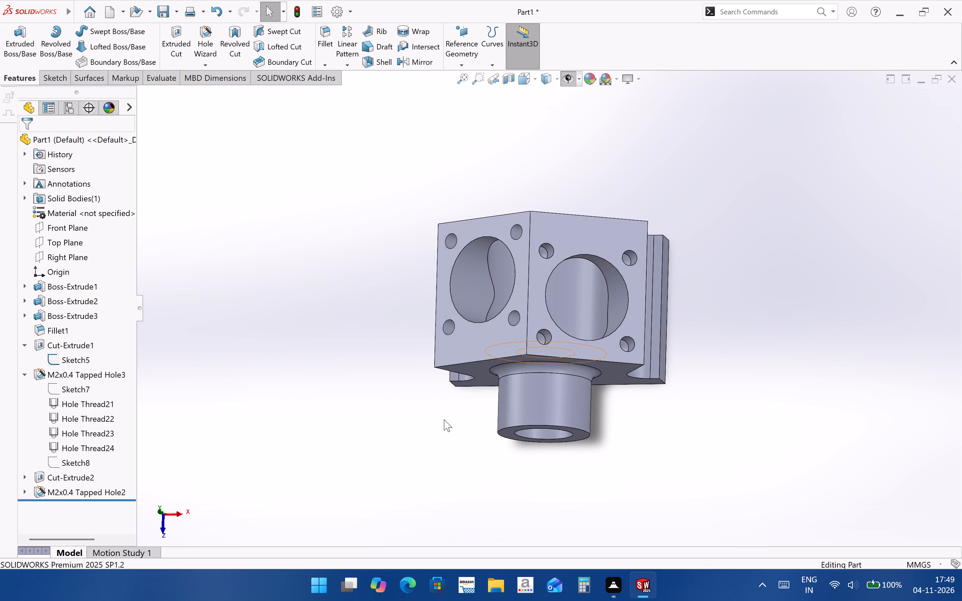
pyautogui.scroll(-4, 560, 178)
pyautogui.moveTo(528, 325); pyautogui.dragTo(495, 343, button='middle')
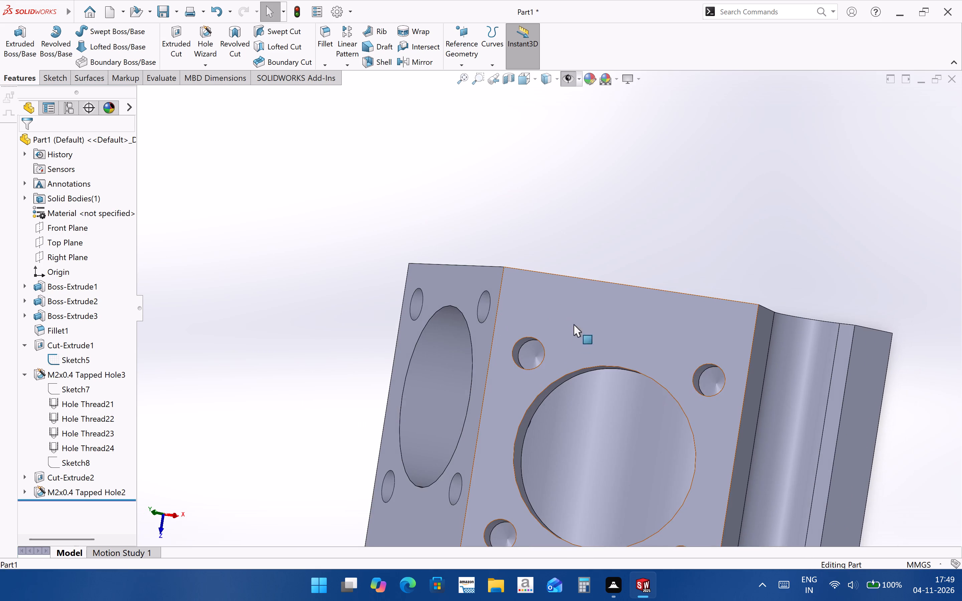
pyautogui.scroll(-10, 538, 354)
pyautogui.moveTo(557, 333); pyautogui.dragTo(602, 332, button='middle')
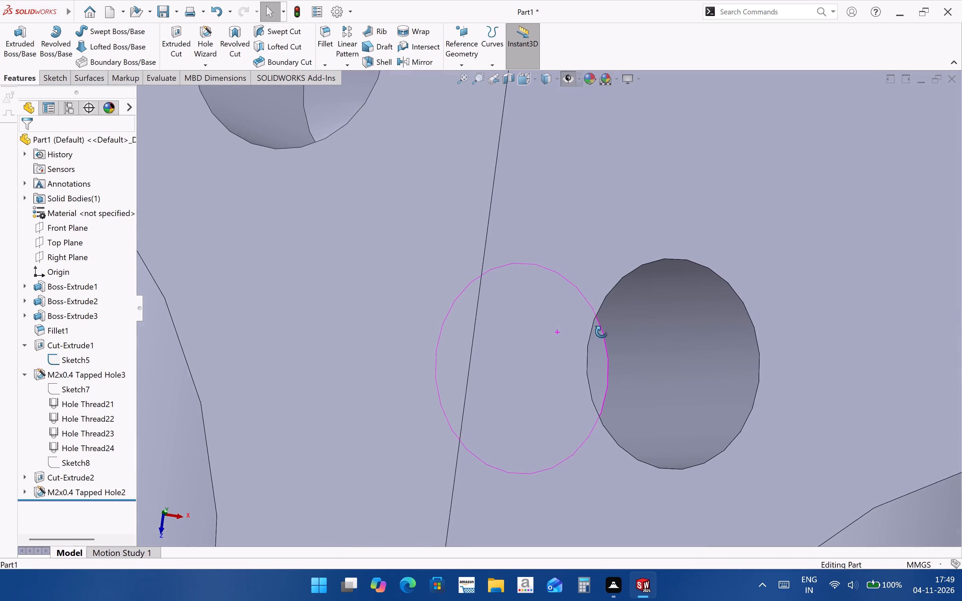
pyautogui.moveTo(602, 332); pyautogui.dragTo(582, 318, button='middle')
pyautogui.scroll(15, 576, 295)
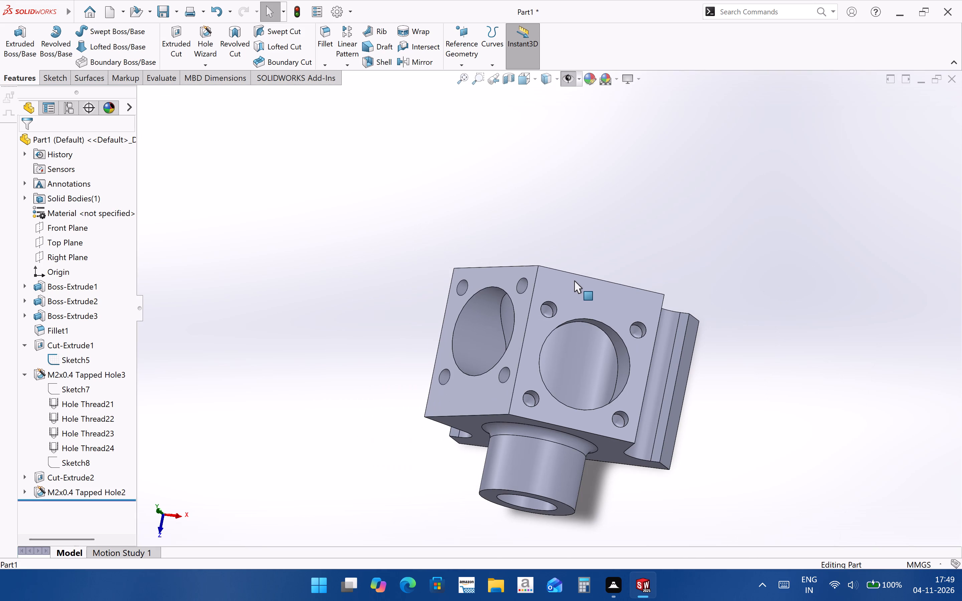
pyautogui.click(298, 15)
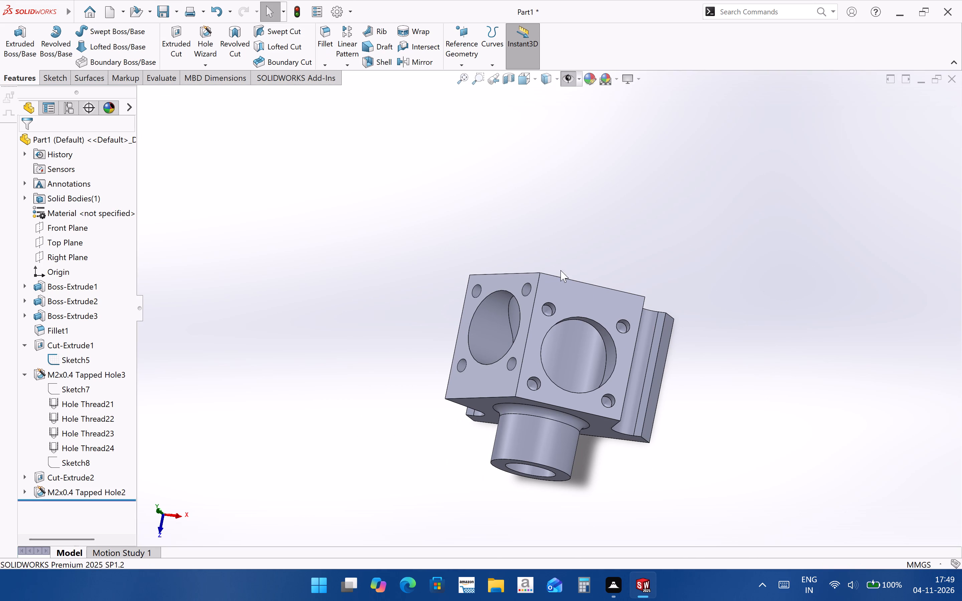
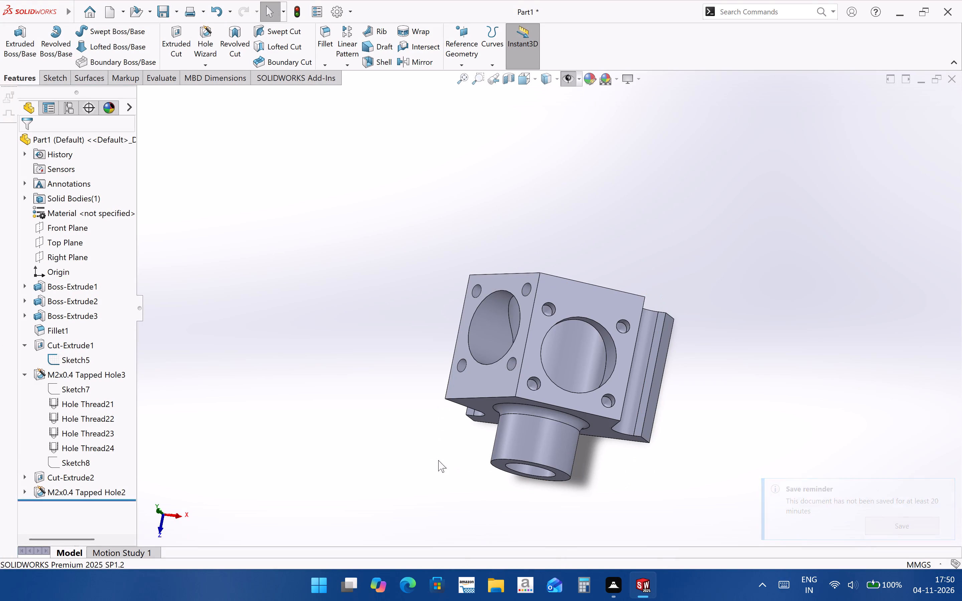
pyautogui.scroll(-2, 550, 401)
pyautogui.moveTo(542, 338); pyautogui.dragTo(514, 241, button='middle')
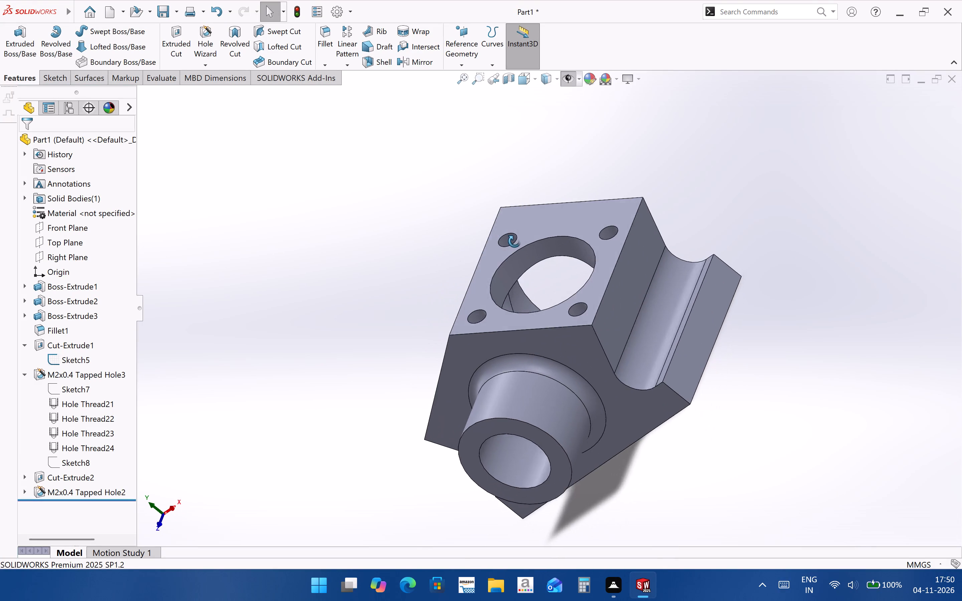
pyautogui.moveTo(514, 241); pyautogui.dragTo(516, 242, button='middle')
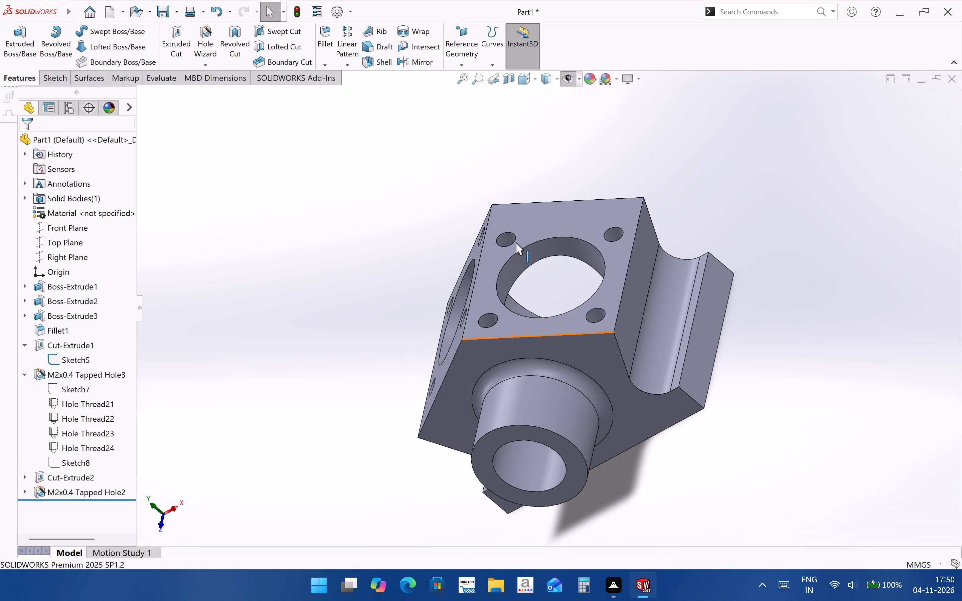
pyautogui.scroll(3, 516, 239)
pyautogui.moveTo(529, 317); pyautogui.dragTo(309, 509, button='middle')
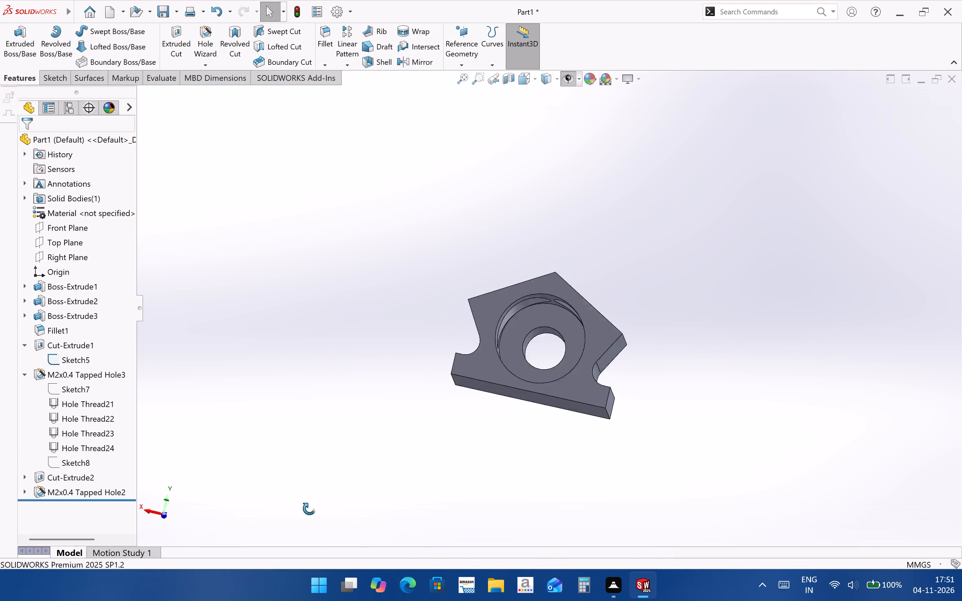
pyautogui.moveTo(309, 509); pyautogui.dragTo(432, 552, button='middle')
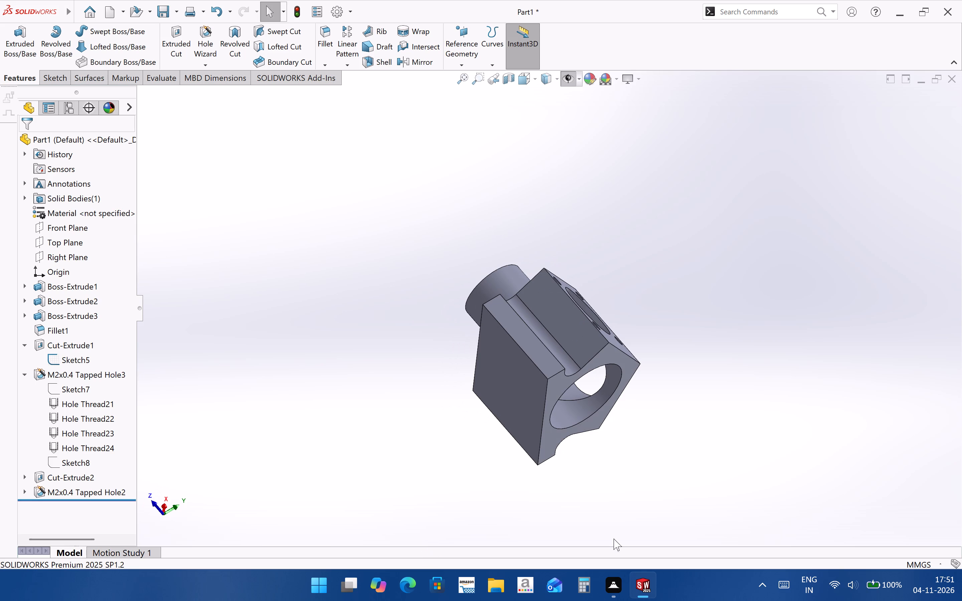
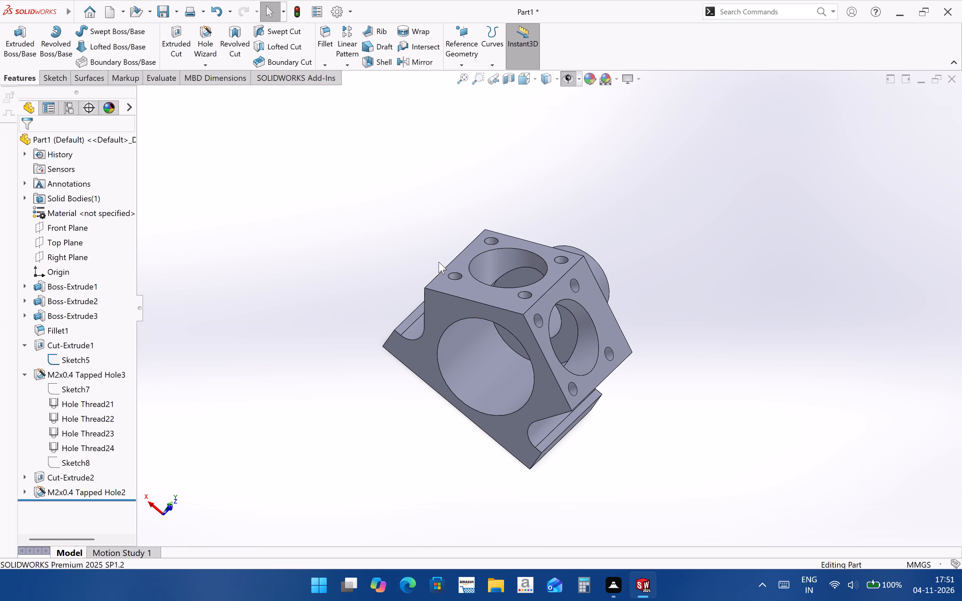
# Edit the M2x0.4 Tapped Hole3 feature and enable a near side countersink on its holes.
pyautogui.click(25, 373)
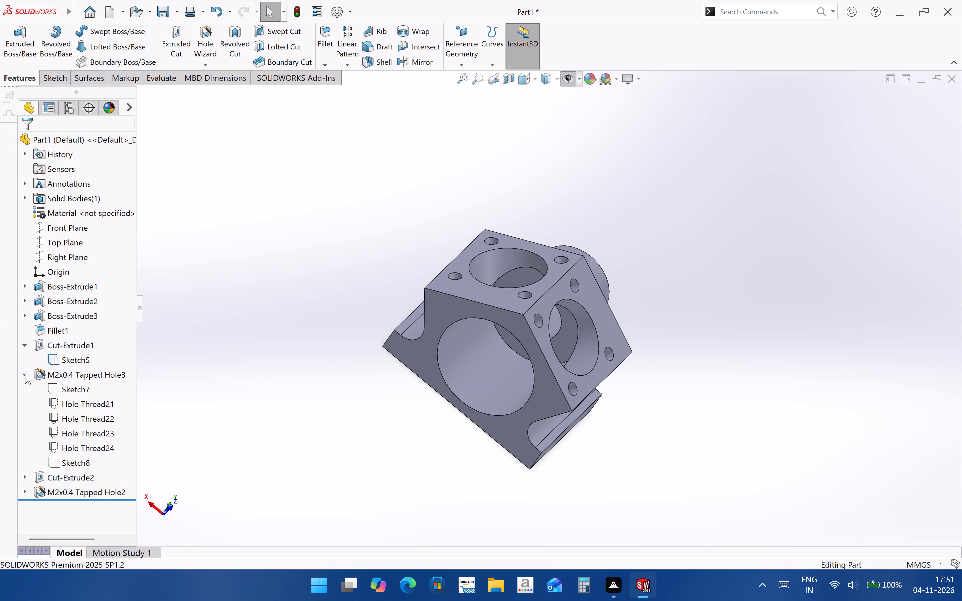
pyautogui.click(49, 376)
pyautogui.click(30, 373)
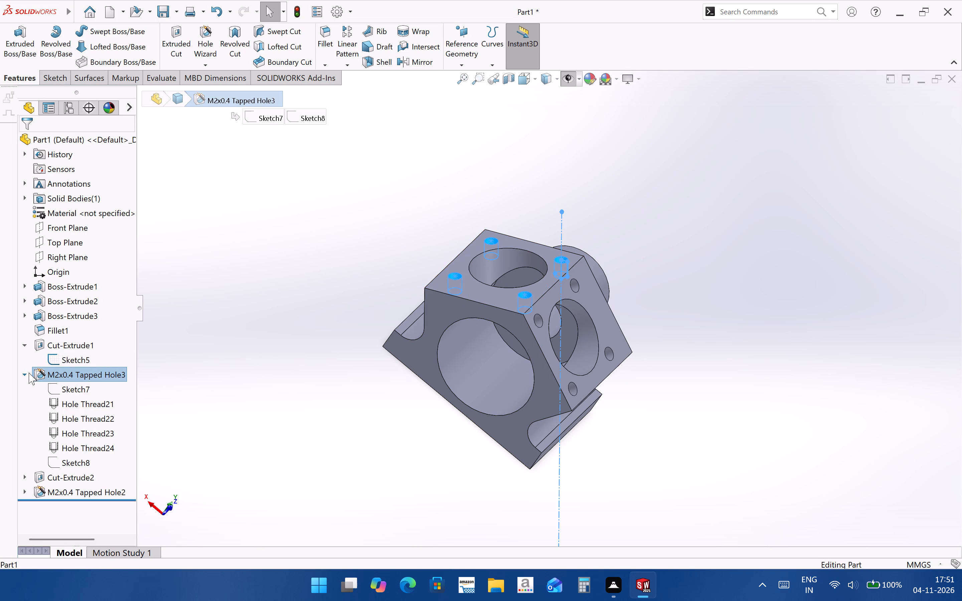
pyautogui.click(68, 374)
pyautogui.click(288, 410)
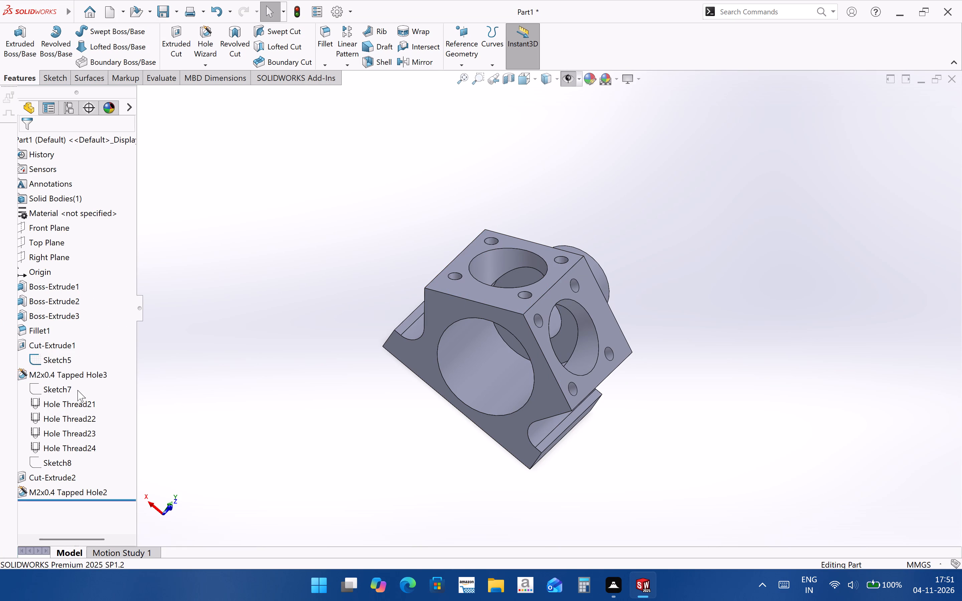
pyautogui.click(71, 383)
pyautogui.click(70, 378)
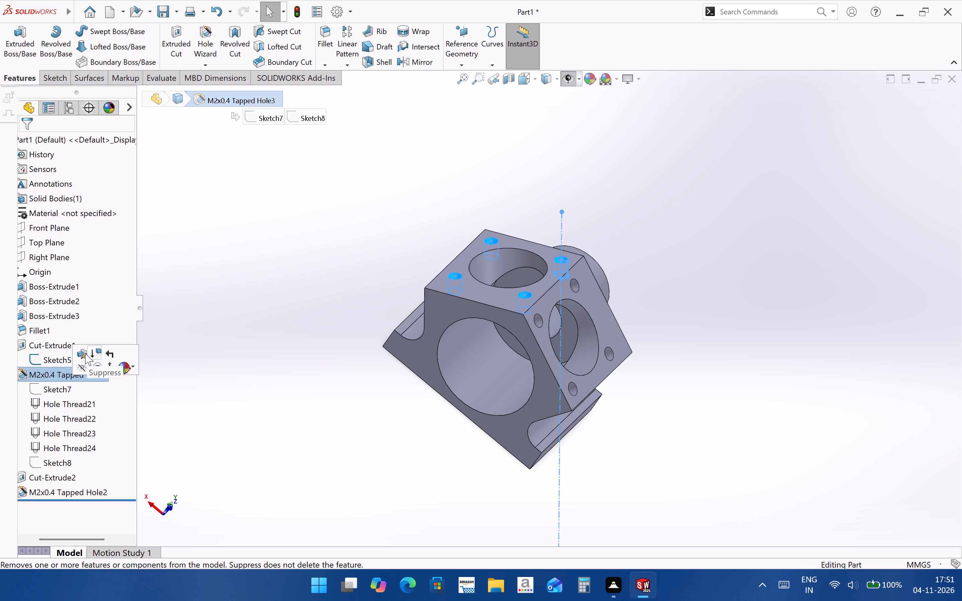
pyautogui.click(85, 353)
pyautogui.scroll(-3, 98, 460)
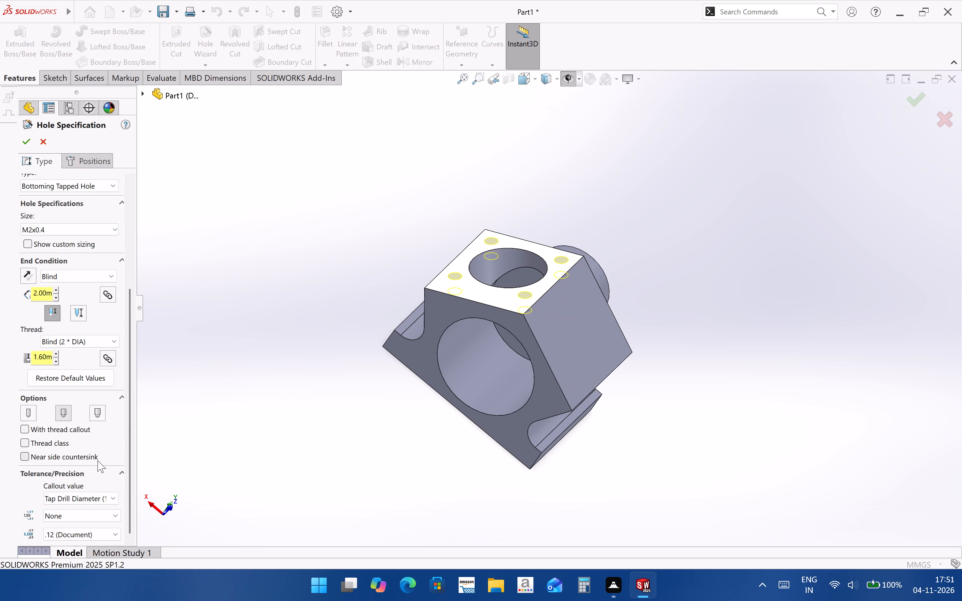
pyautogui.scroll(-2, 92, 451)
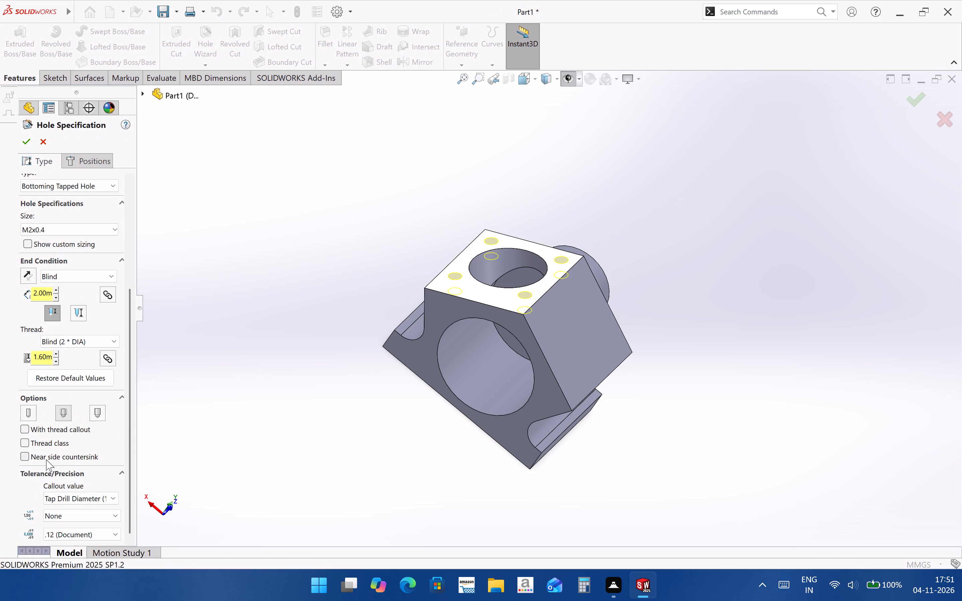
pyautogui.click(46, 459)
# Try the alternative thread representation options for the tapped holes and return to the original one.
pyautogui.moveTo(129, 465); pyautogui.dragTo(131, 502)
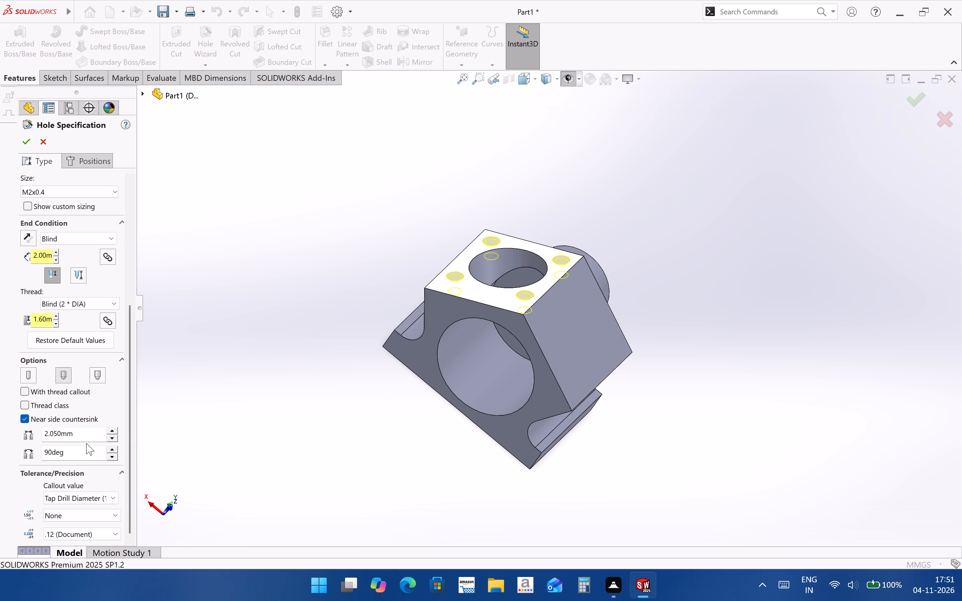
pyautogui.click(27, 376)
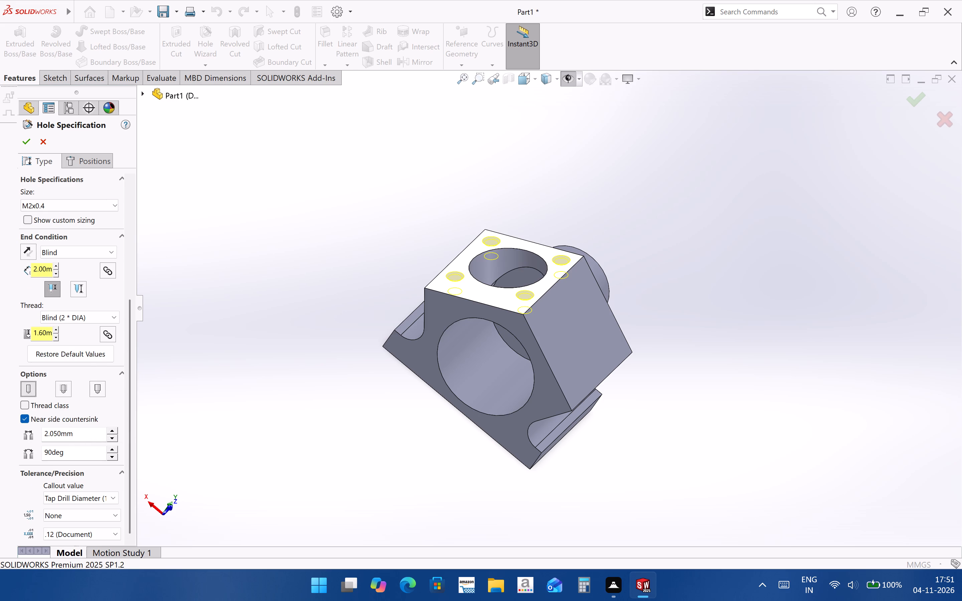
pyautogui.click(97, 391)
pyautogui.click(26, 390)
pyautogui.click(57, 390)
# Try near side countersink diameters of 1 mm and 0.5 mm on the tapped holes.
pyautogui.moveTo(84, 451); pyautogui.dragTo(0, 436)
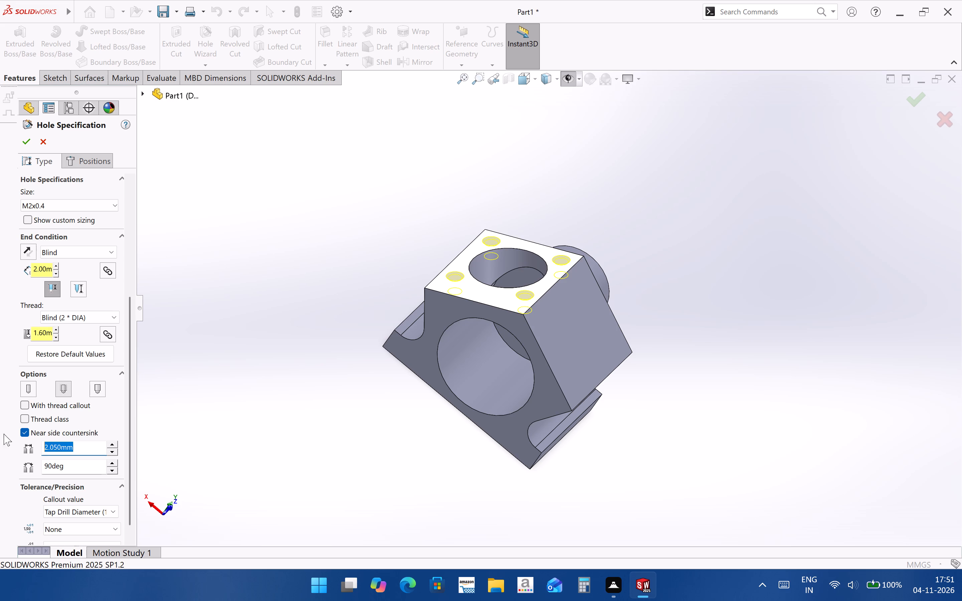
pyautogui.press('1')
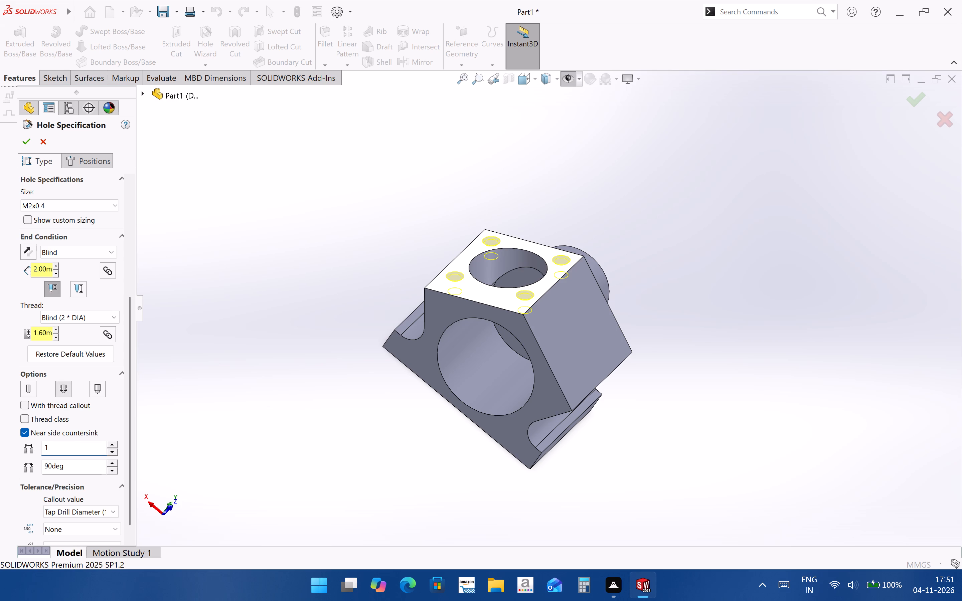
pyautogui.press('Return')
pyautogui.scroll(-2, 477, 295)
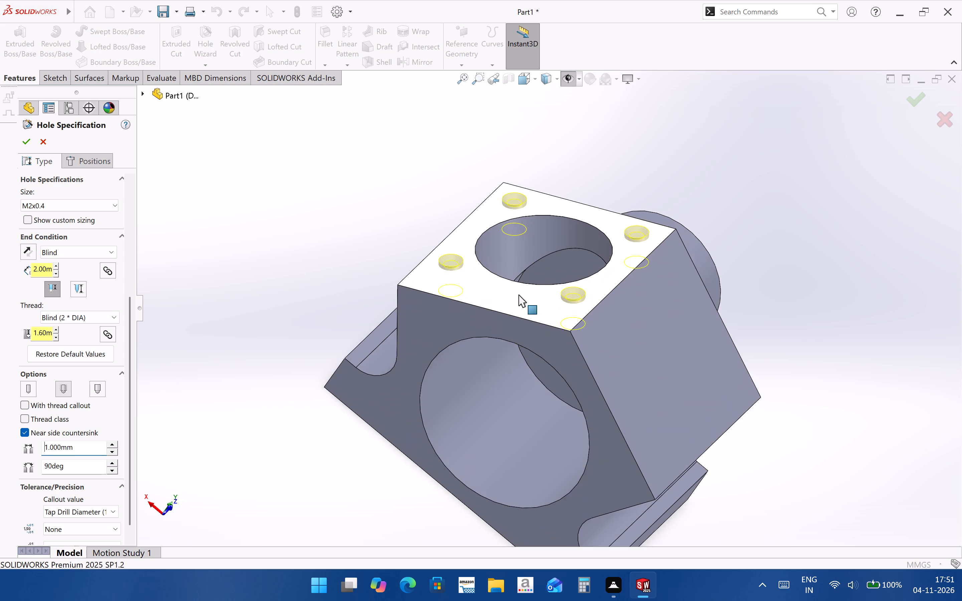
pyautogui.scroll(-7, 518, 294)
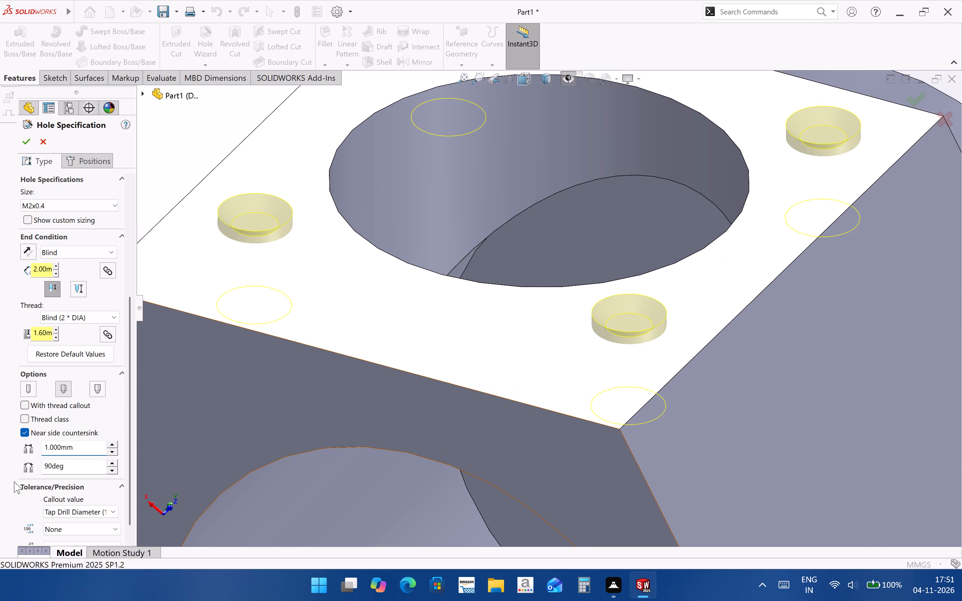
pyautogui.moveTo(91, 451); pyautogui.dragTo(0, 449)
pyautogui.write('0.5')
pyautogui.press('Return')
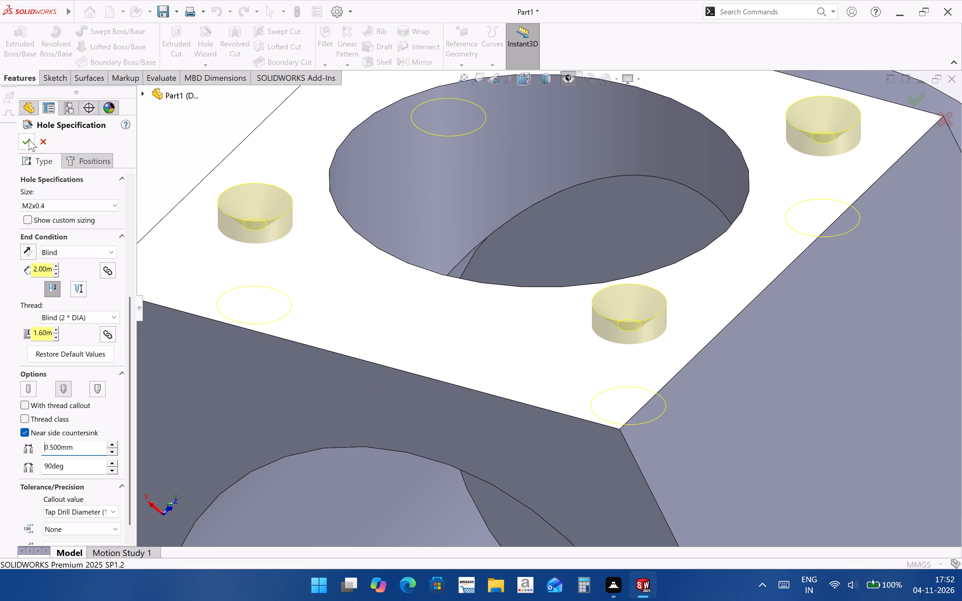
# Set the near side countersink diameter to 2 mm.
pyautogui.moveTo(76, 451); pyautogui.dragTo(0, 451)
pyautogui.press('2')
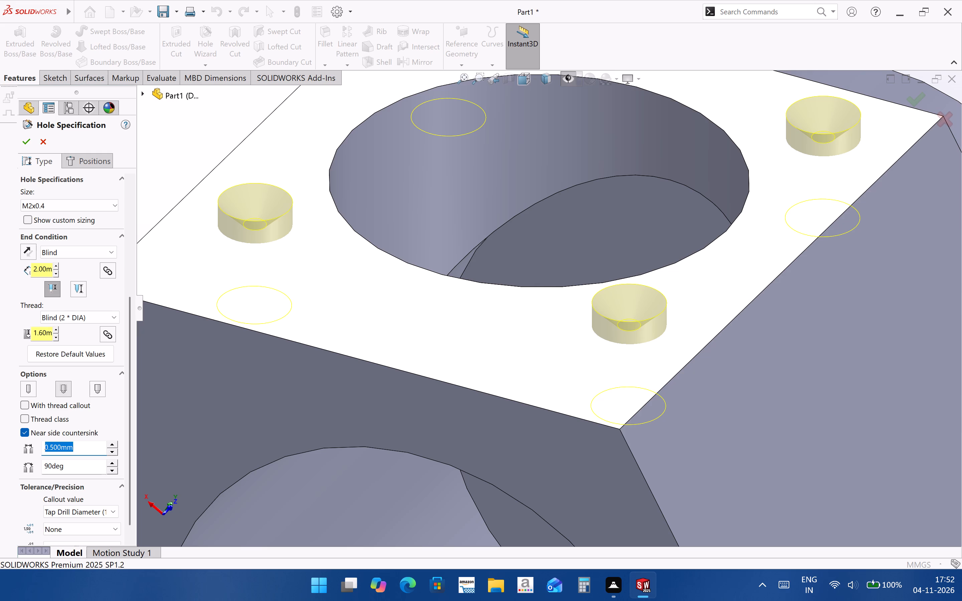
pyautogui.press('Return')
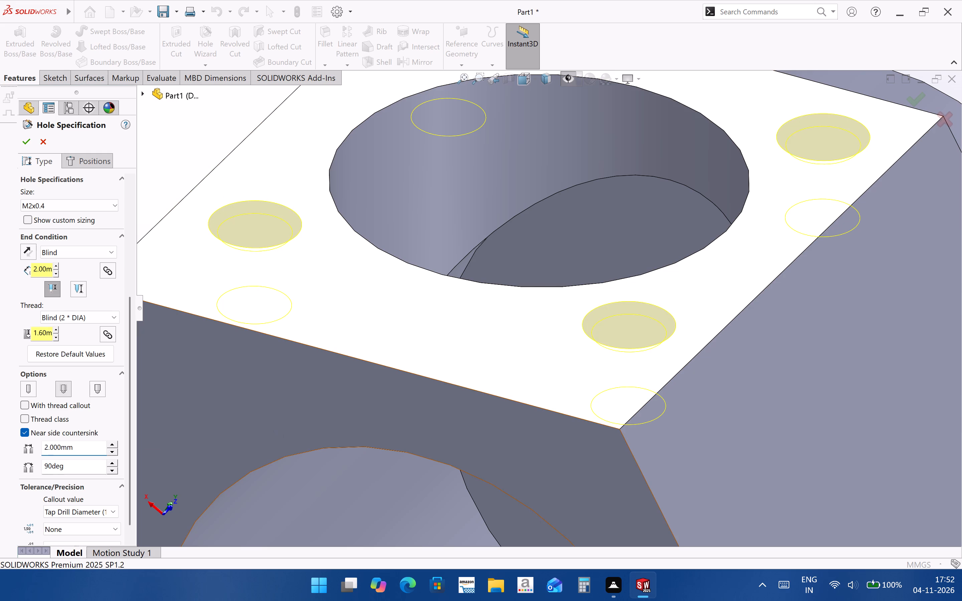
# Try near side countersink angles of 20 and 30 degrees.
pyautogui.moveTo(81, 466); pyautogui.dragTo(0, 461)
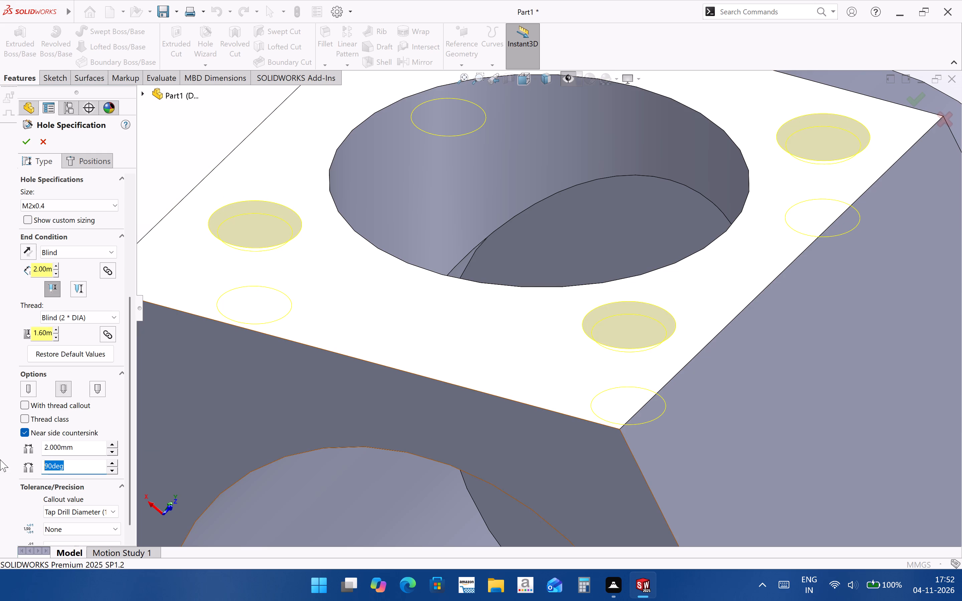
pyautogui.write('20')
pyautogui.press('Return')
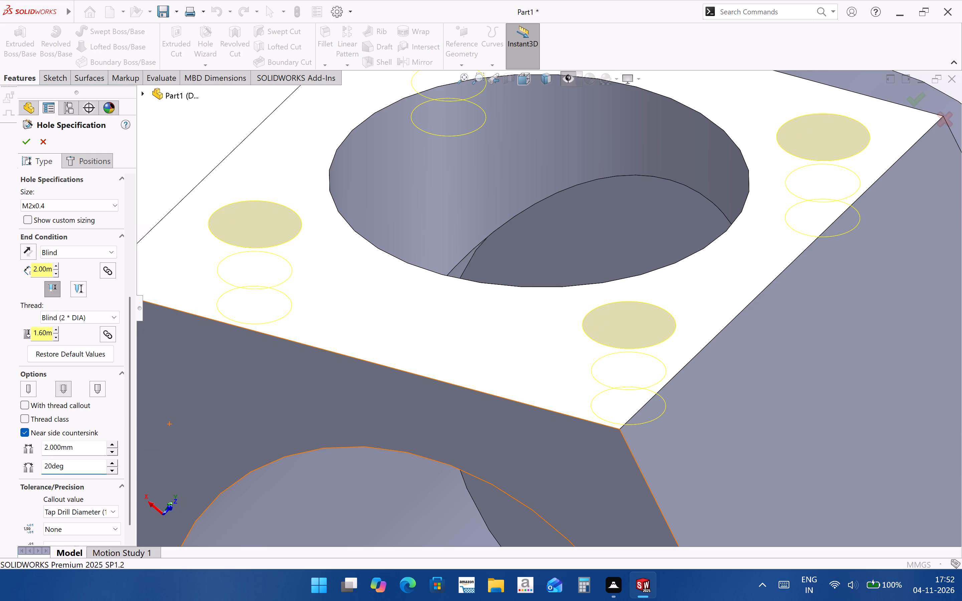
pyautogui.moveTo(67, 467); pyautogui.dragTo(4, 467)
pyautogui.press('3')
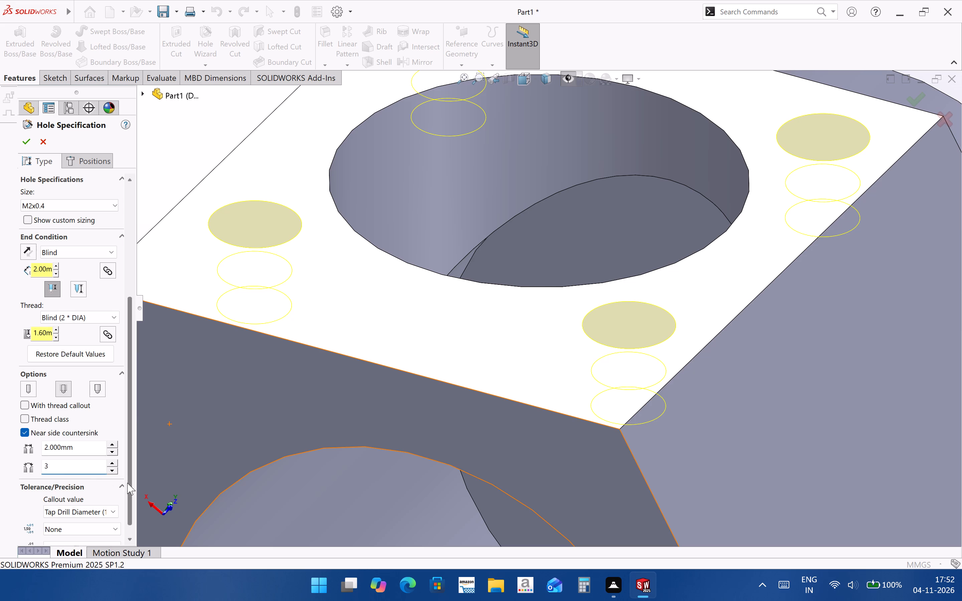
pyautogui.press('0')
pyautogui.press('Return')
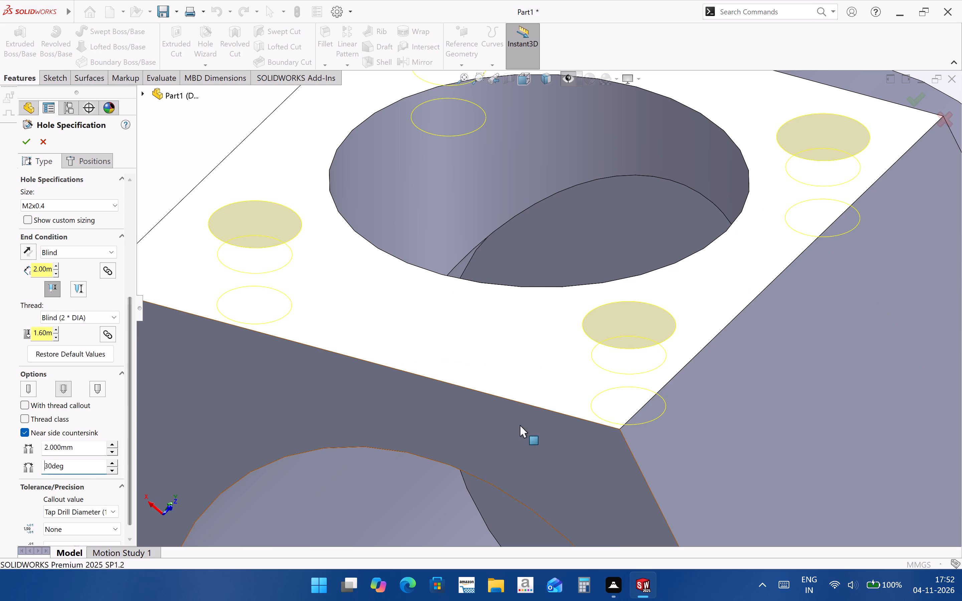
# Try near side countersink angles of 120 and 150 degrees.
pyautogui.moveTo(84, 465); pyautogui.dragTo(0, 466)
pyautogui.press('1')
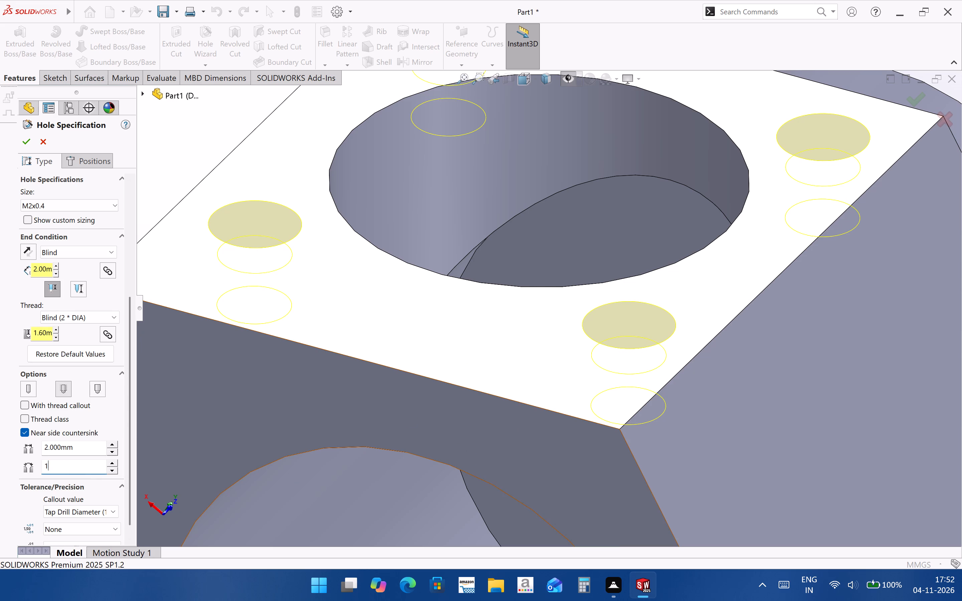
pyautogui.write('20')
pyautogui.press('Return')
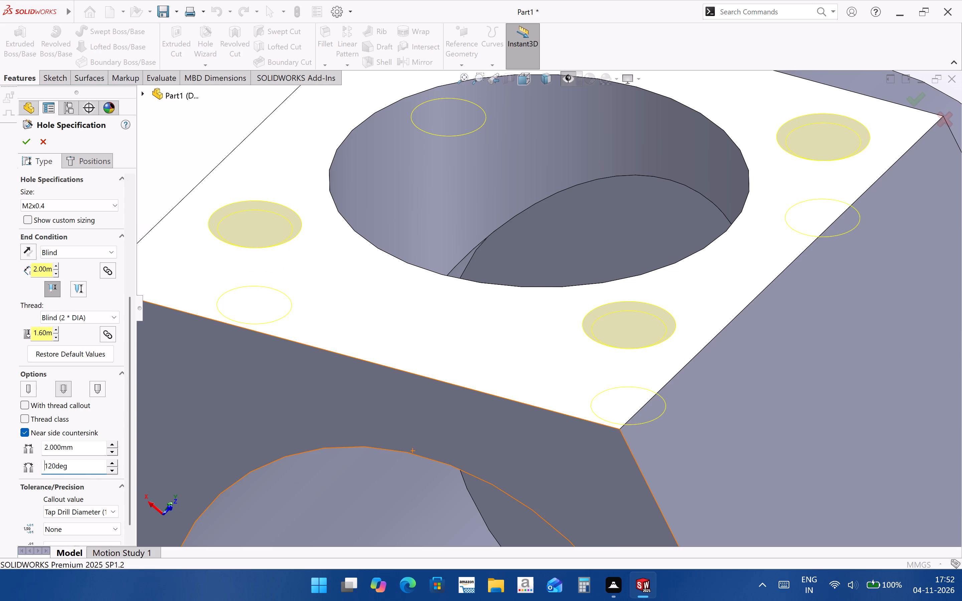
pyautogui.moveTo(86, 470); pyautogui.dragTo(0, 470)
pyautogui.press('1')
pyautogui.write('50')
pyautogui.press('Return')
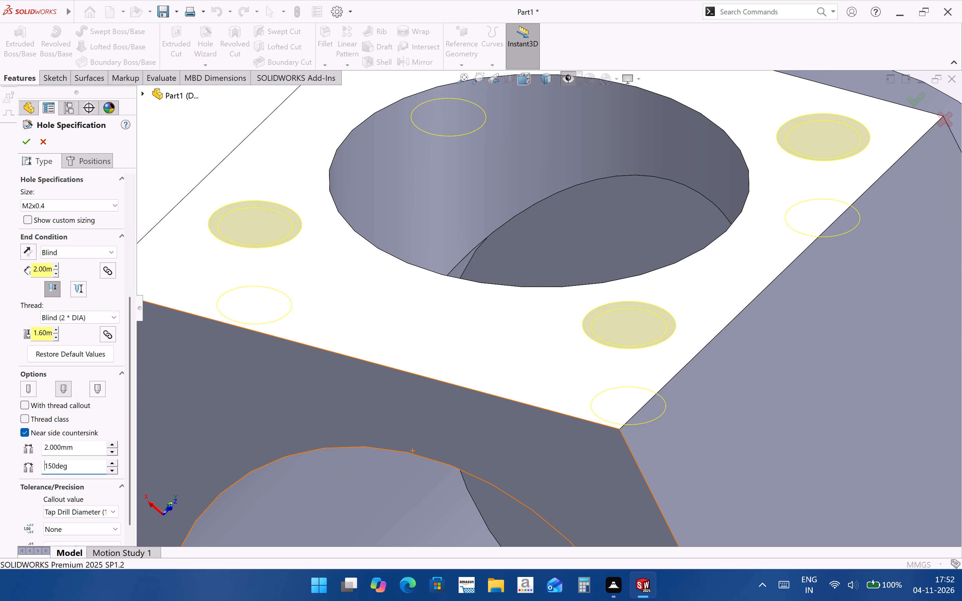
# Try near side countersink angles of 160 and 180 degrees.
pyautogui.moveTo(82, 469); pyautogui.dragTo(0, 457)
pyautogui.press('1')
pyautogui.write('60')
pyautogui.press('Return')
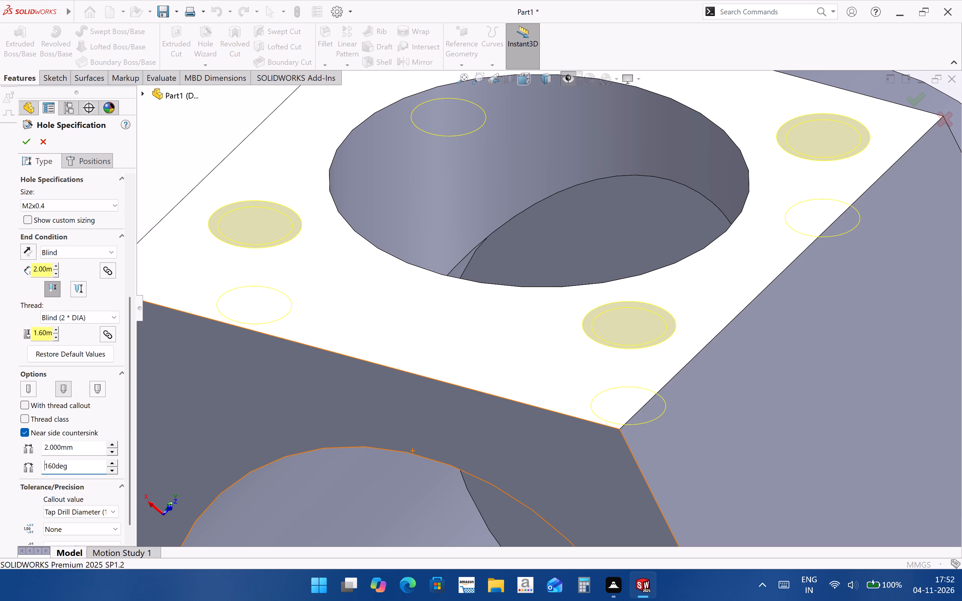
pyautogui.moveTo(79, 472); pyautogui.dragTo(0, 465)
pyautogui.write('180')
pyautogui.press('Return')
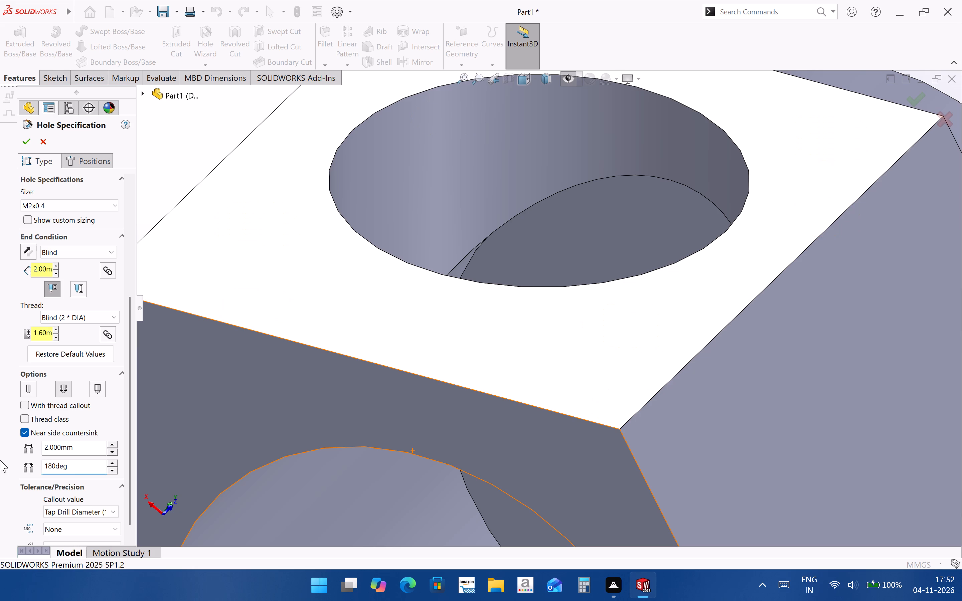
# Set the near side countersink angle to 170 degrees and apply the edited tapped hole feature.
pyautogui.moveTo(81, 464); pyautogui.dragTo(0, 458)
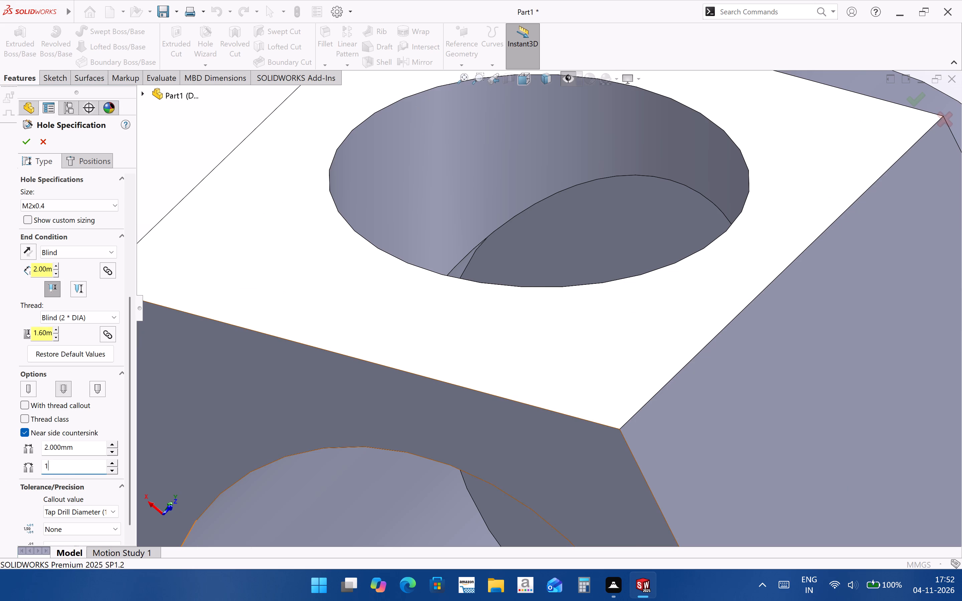
pyautogui.press('1')
pyautogui.press('7')
pyautogui.press('0')
pyautogui.press('Return')
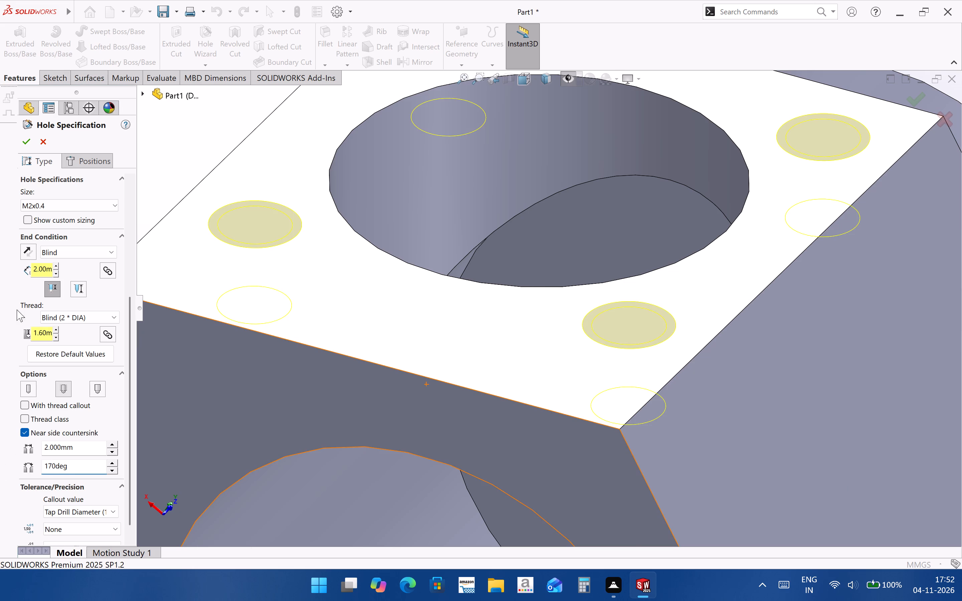
pyautogui.click(25, 146)
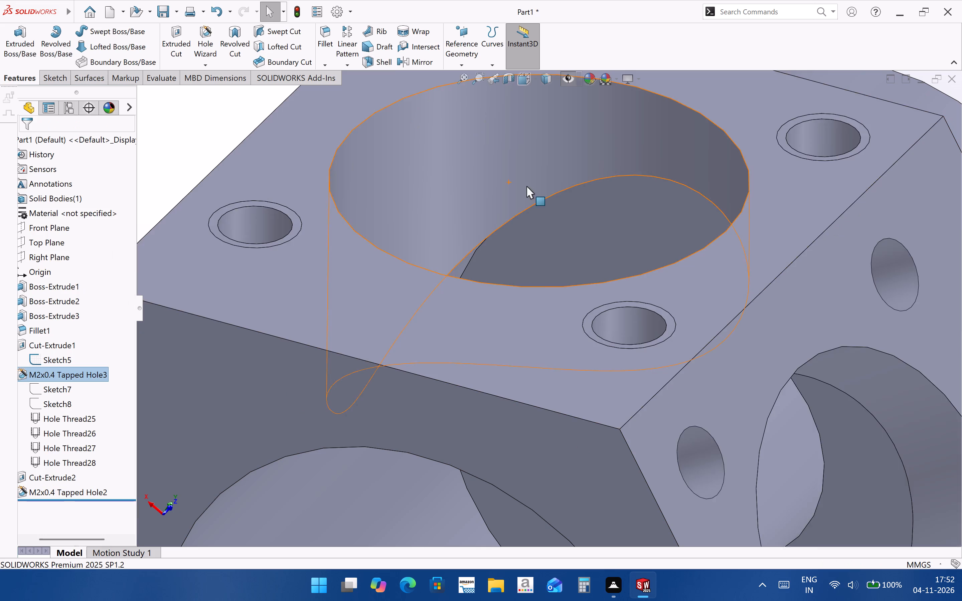
# Examine the countersunk tapped holes around the large bore from several angles, close up and from farther away.
pyautogui.scroll(2, 542, 283)
pyautogui.scroll(3, 669, 275)
pyautogui.click(894, 228)
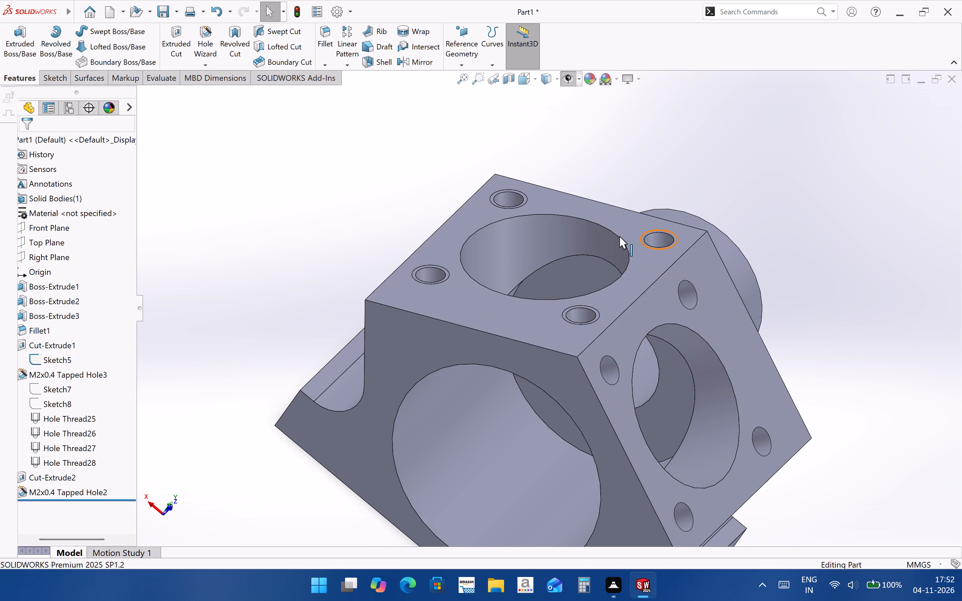
pyautogui.moveTo(622, 253); pyautogui.dragTo(644, 340, button='middle')
pyautogui.scroll(-8, 679, 257)
pyautogui.moveTo(563, 313); pyautogui.dragTo(503, 271, button='middle')
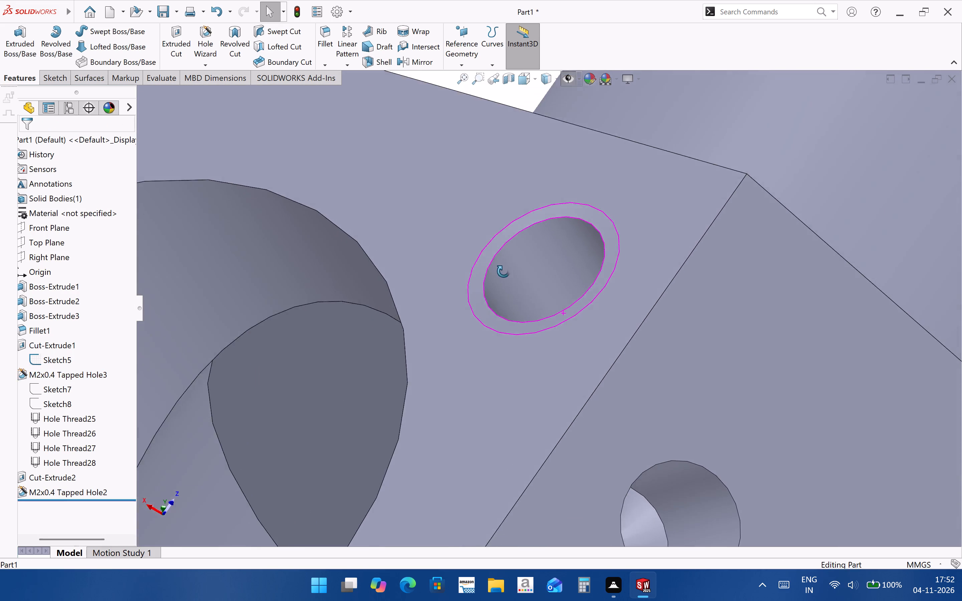
pyautogui.moveTo(503, 271); pyautogui.dragTo(588, 327, button='middle')
pyautogui.scroll(4, 580, 316)
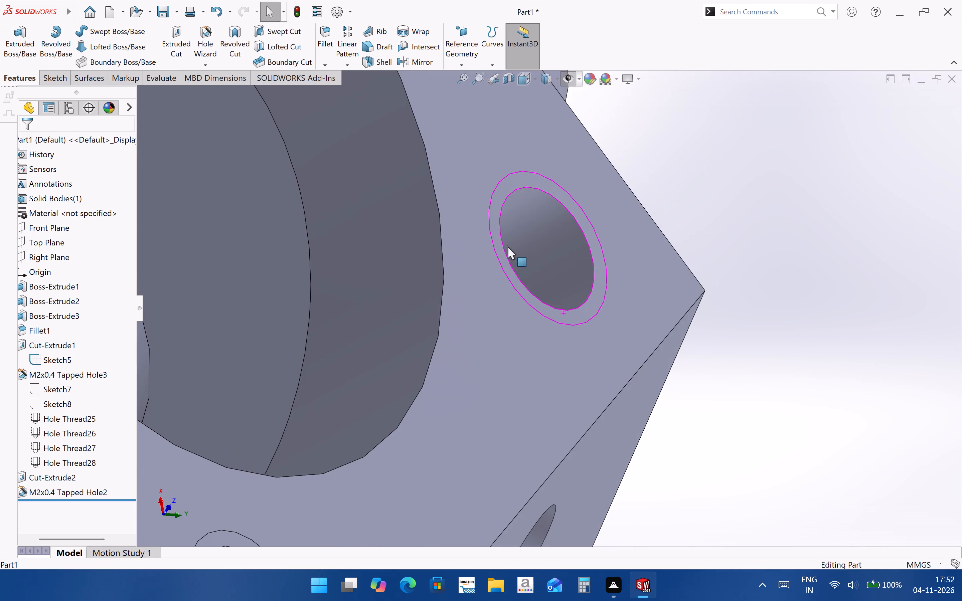
pyautogui.scroll(3, 508, 247)
pyautogui.moveTo(491, 372); pyautogui.dragTo(411, 371, button='middle')
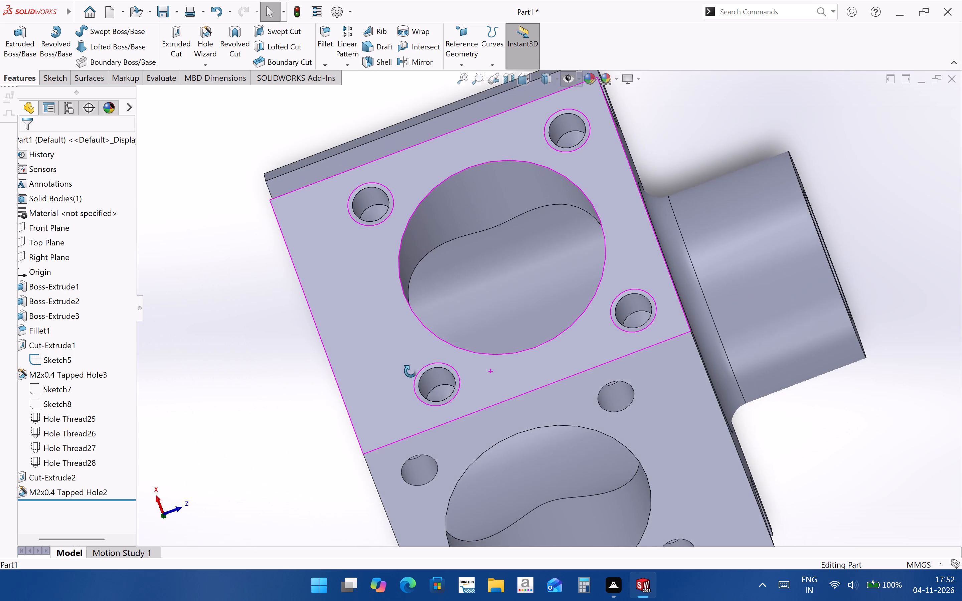
# Edit the M2x0.4 Tapped Hole2 feature and add a near side countersink with a 2 mm diameter.
pyautogui.moveTo(411, 371); pyautogui.dragTo(411, 371, button='middle')
pyautogui.scroll(4, 458, 281)
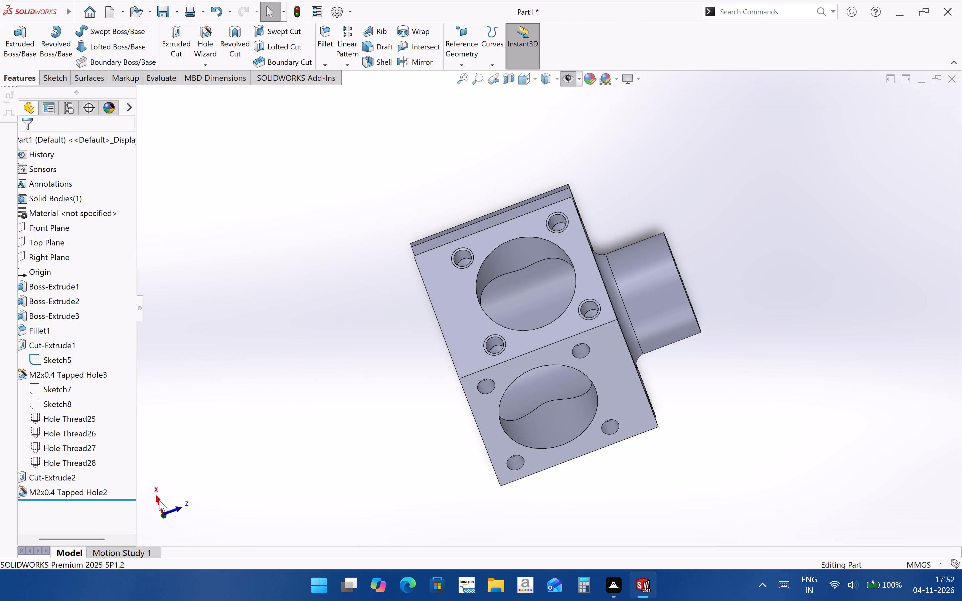
pyautogui.click(31, 487)
pyautogui.click(39, 466)
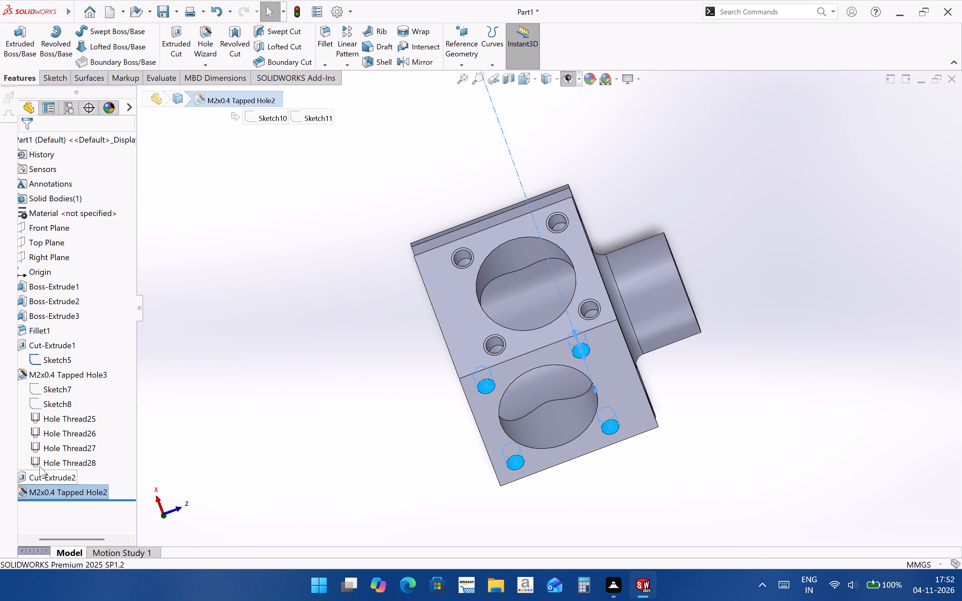
pyautogui.moveTo(129, 422); pyautogui.dragTo(129, 425)
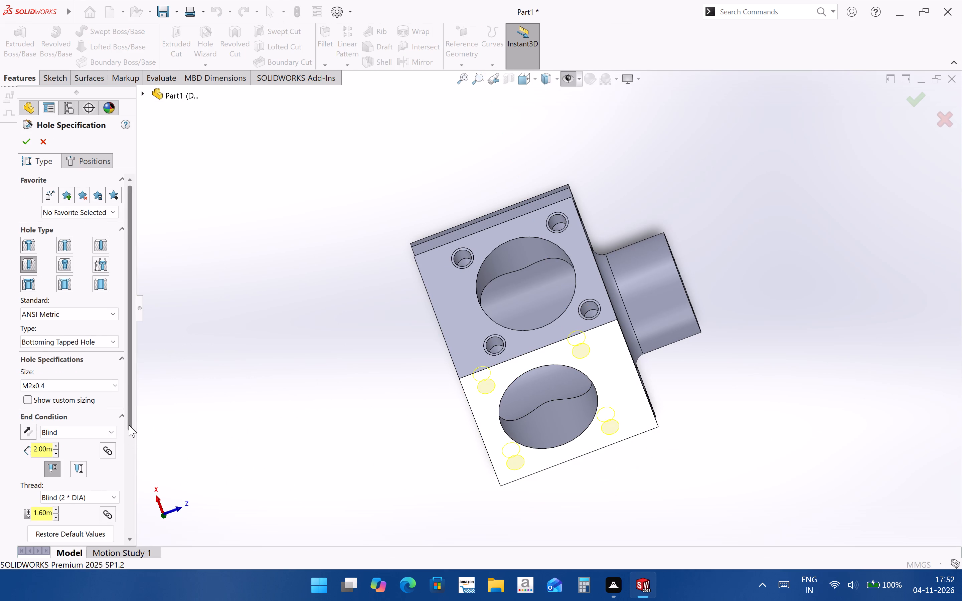
pyautogui.moveTo(129, 425); pyautogui.dragTo(129, 484)
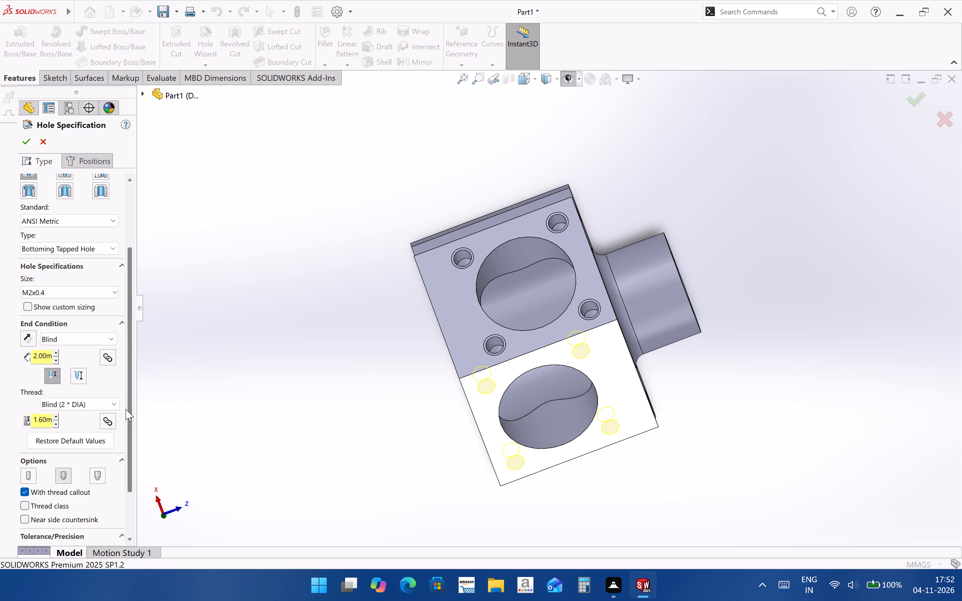
pyautogui.moveTo(129, 412); pyautogui.dragTo(130, 502)
pyautogui.click(64, 459)
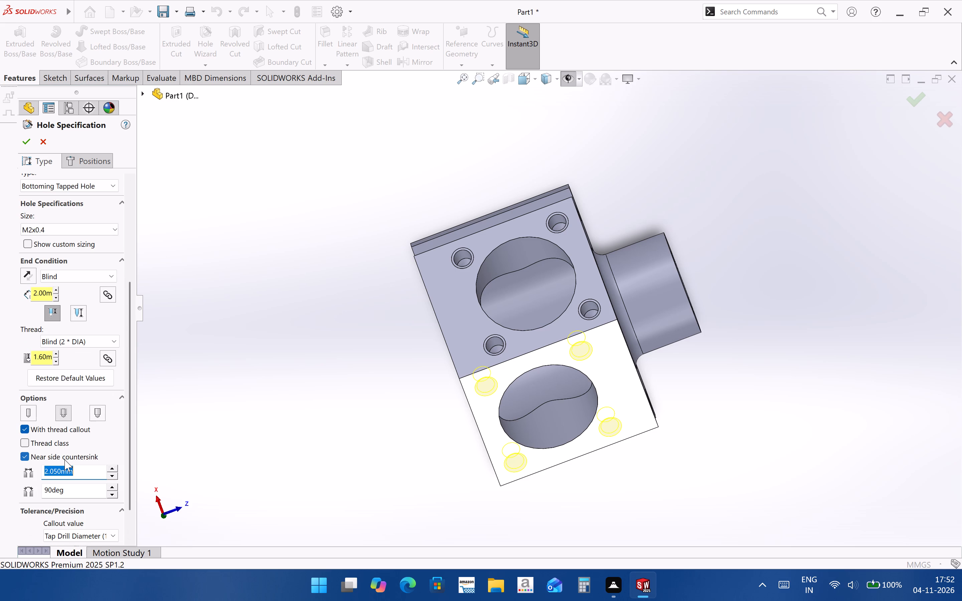
pyautogui.click(87, 474)
pyautogui.moveTo(84, 469); pyautogui.dragTo(0, 469)
pyautogui.press('2')
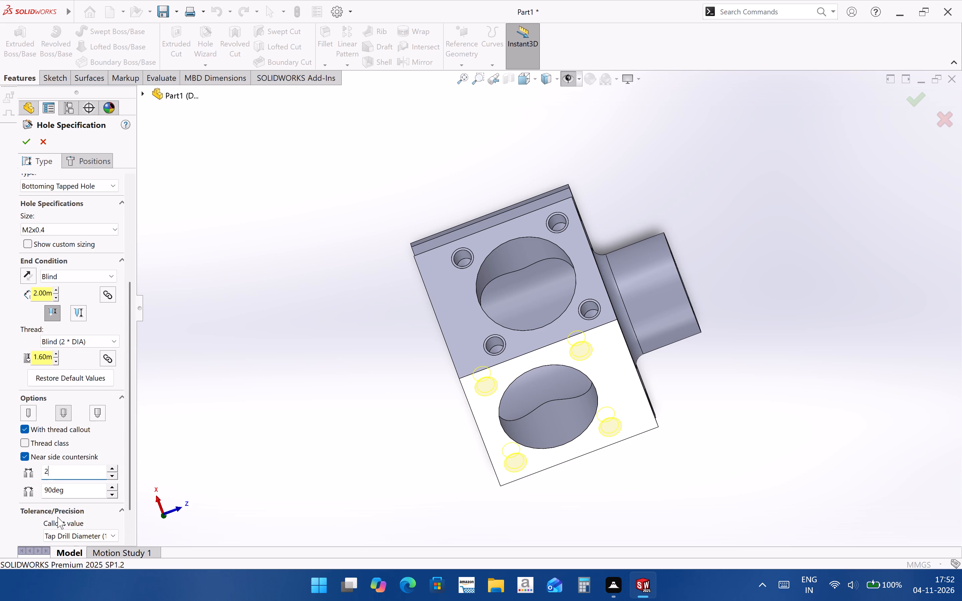
# Set the near side countersink angle of M2x0.4 Tapped Hole2 to 175 degrees and apply the edited feature.
pyautogui.click(75, 493)
pyautogui.moveTo(83, 490); pyautogui.dragTo(0, 489)
pyautogui.press('1')
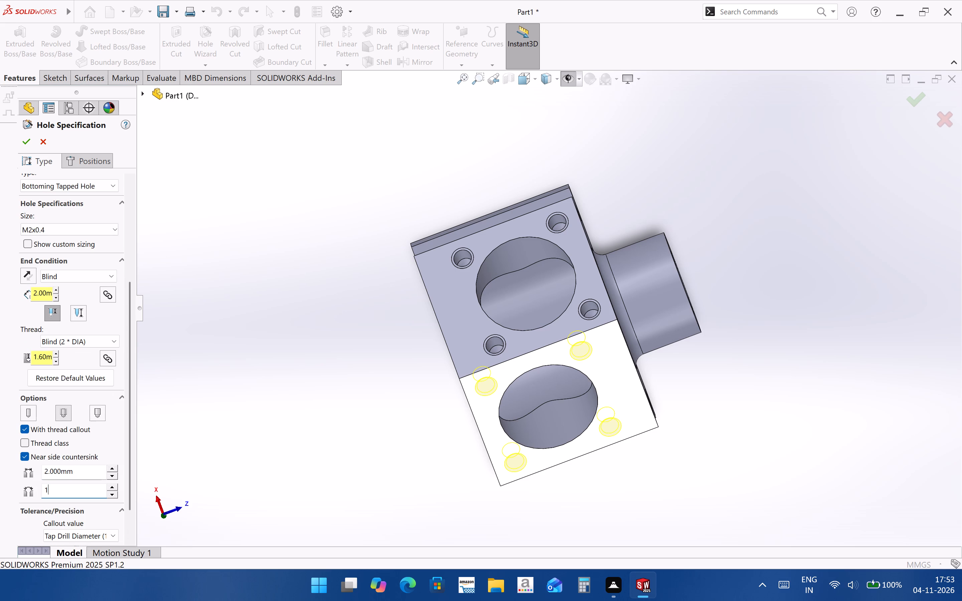
pyautogui.press('7')
pyautogui.moveTo(396, 463); pyautogui.dragTo(388, 342, button='middle')
pyautogui.scroll(-3, 446, 310)
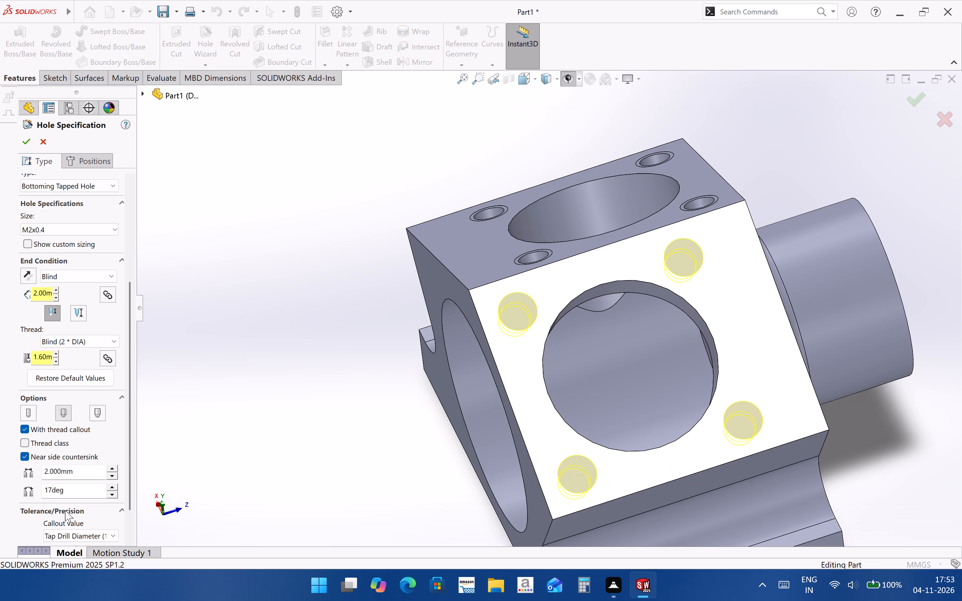
pyautogui.moveTo(91, 490); pyautogui.dragTo(80, 490)
pyautogui.moveTo(80, 490); pyautogui.dragTo(0, 493)
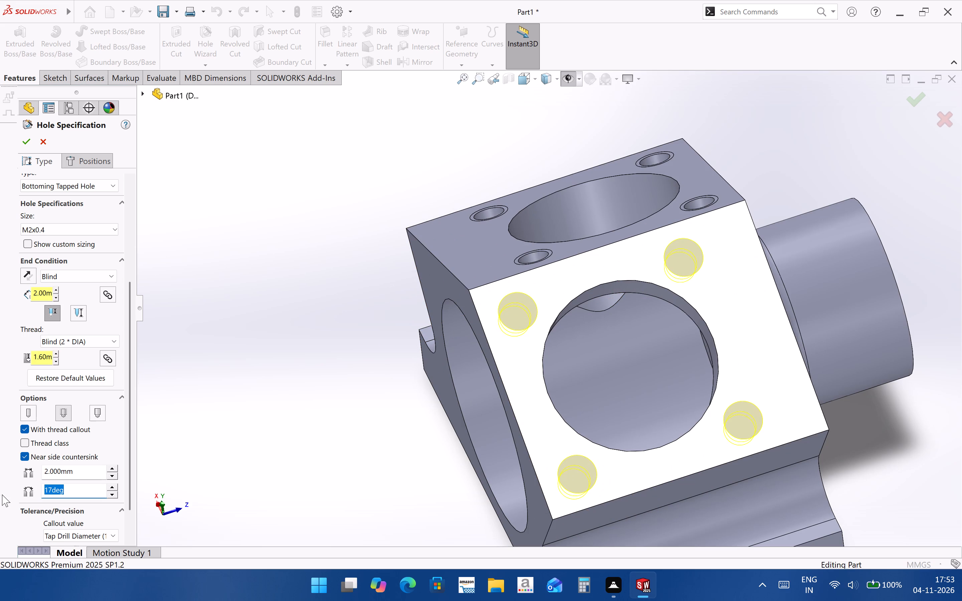
pyautogui.write('175')
pyautogui.press('Return')
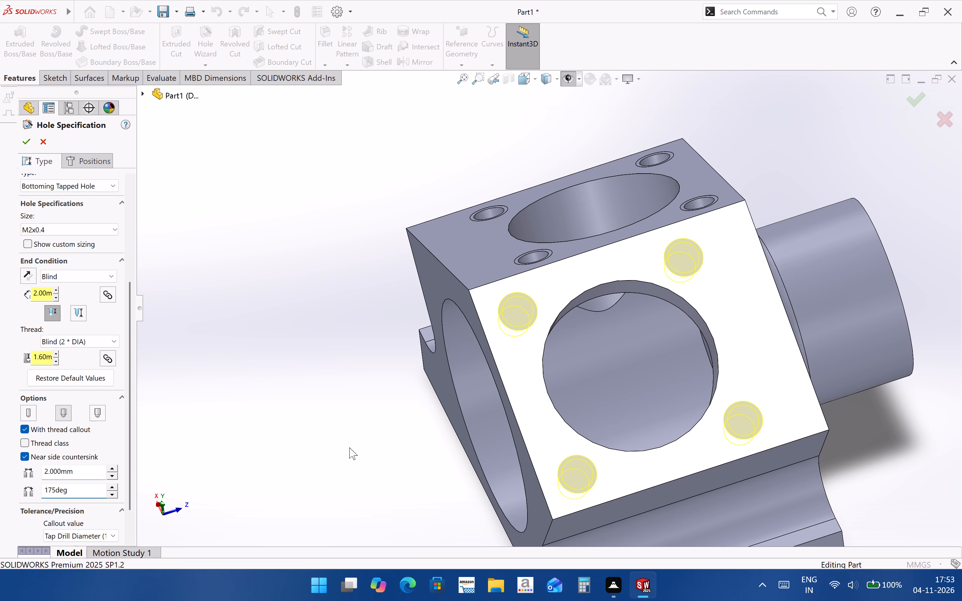
pyautogui.click(26, 146)
pyautogui.click(445, 487)
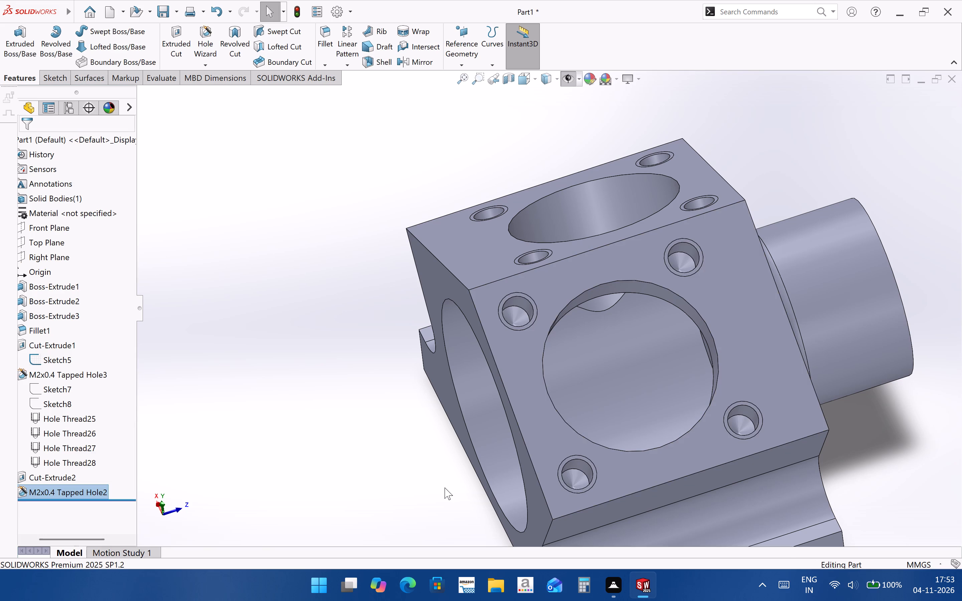
# Edit the M2x0.4 Tapped Hole3 feature, changing its near side countersink angle to 175 degrees, and apply it.
pyautogui.moveTo(526, 330); pyautogui.dragTo(628, 379, button='middle')
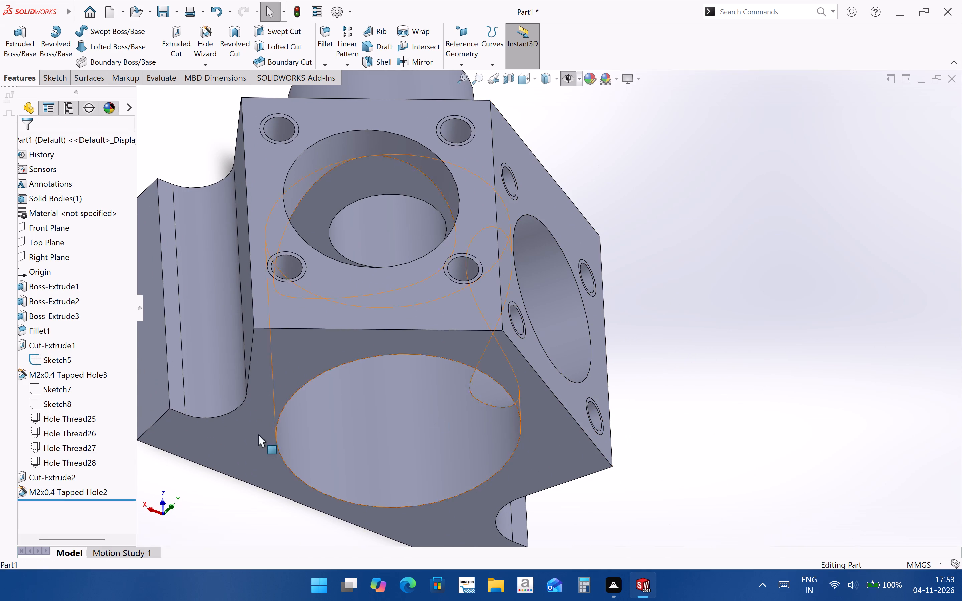
pyautogui.scroll(-6, 551, 365)
pyautogui.moveTo(505, 294); pyautogui.dragTo(443, 233, button='middle')
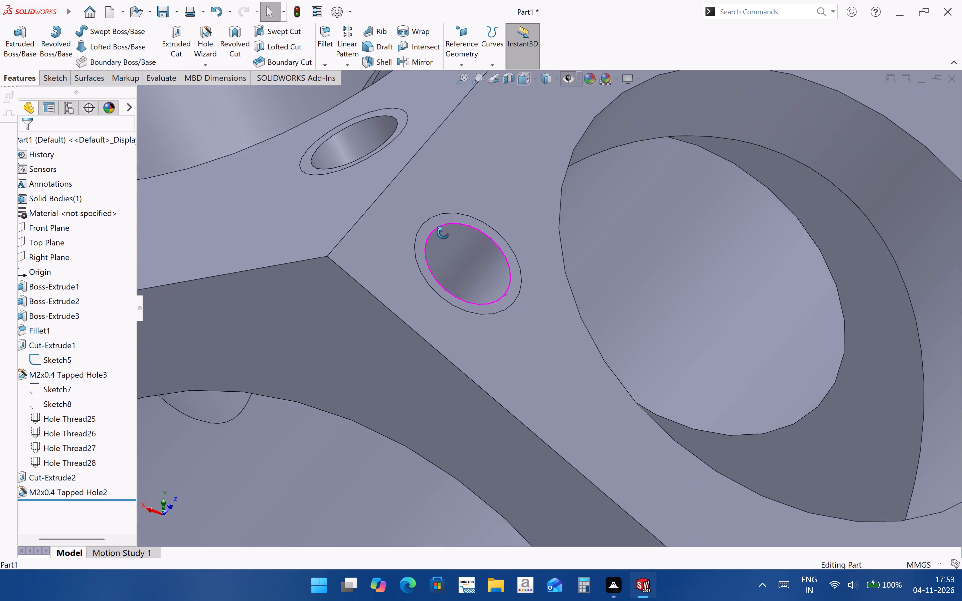
pyautogui.moveTo(443, 233); pyautogui.dragTo(434, 197, button='middle')
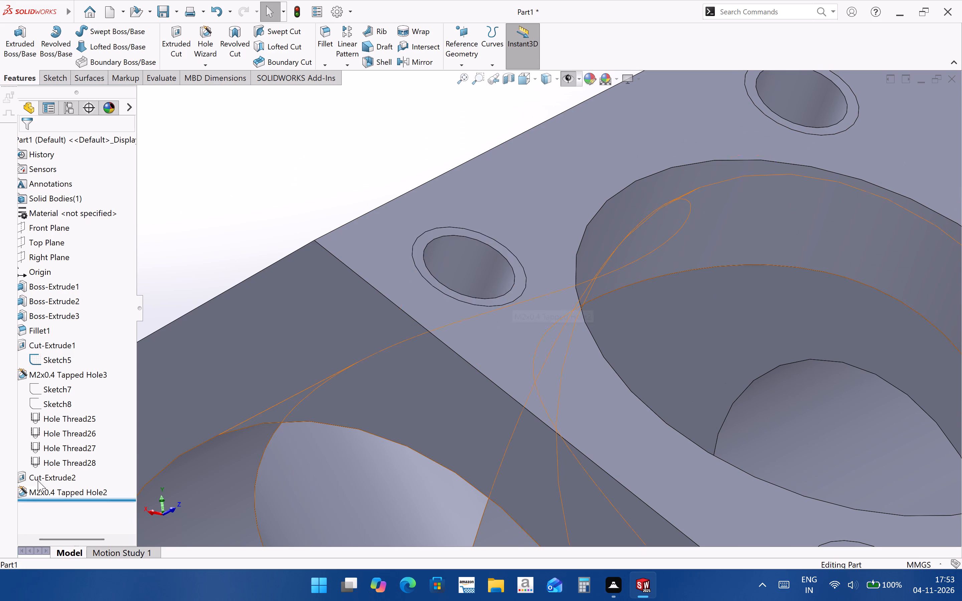
pyautogui.click(45, 368)
pyautogui.click(56, 343)
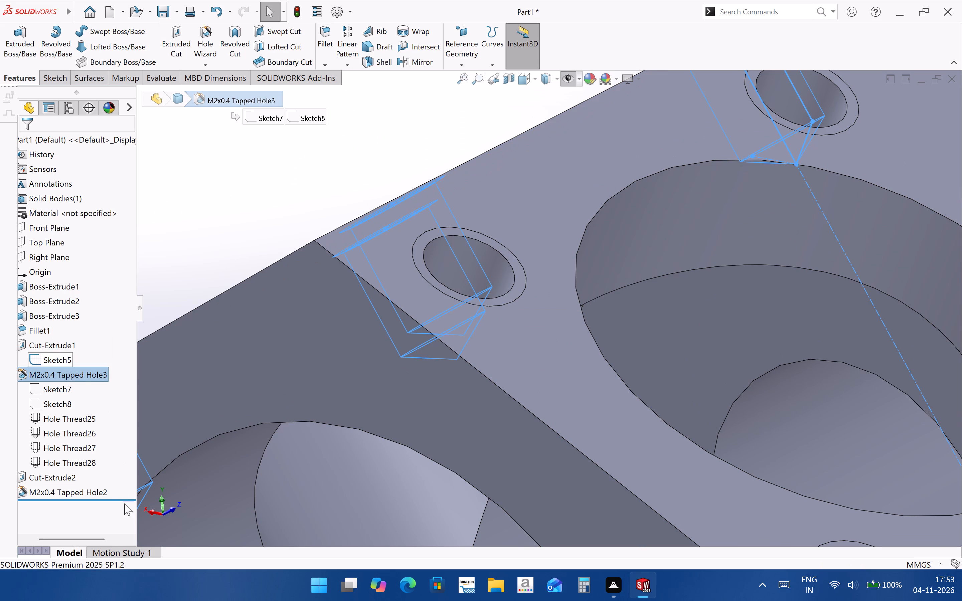
pyautogui.moveTo(127, 397); pyautogui.dragTo(137, 485)
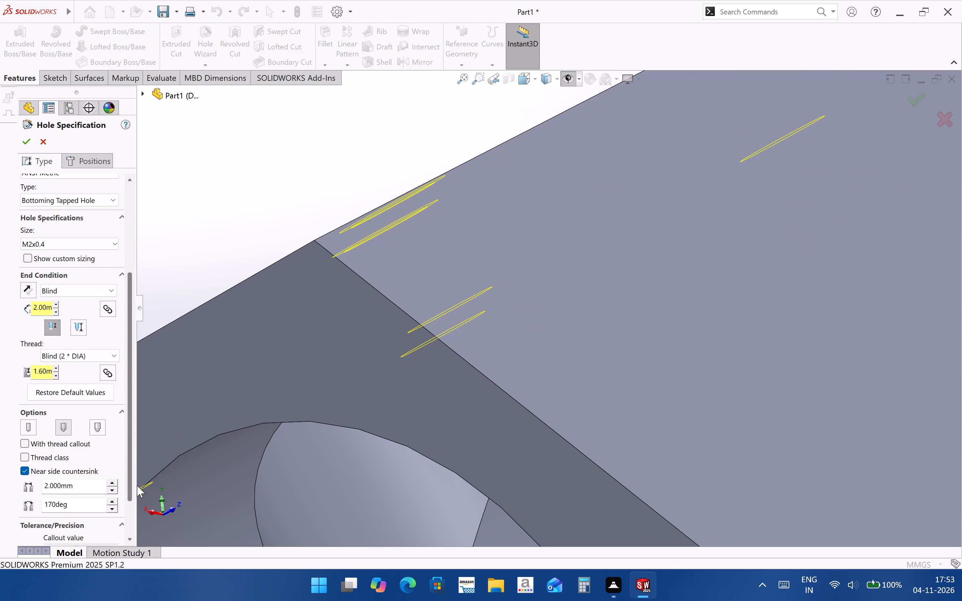
pyautogui.moveTo(137, 485); pyautogui.dragTo(136, 570)
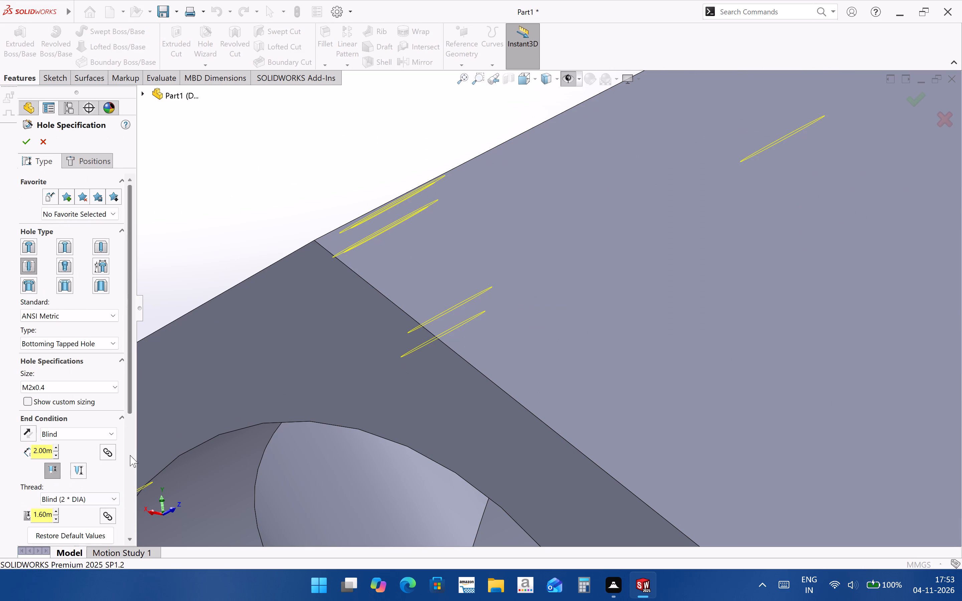
pyautogui.moveTo(130, 394); pyautogui.dragTo(133, 532)
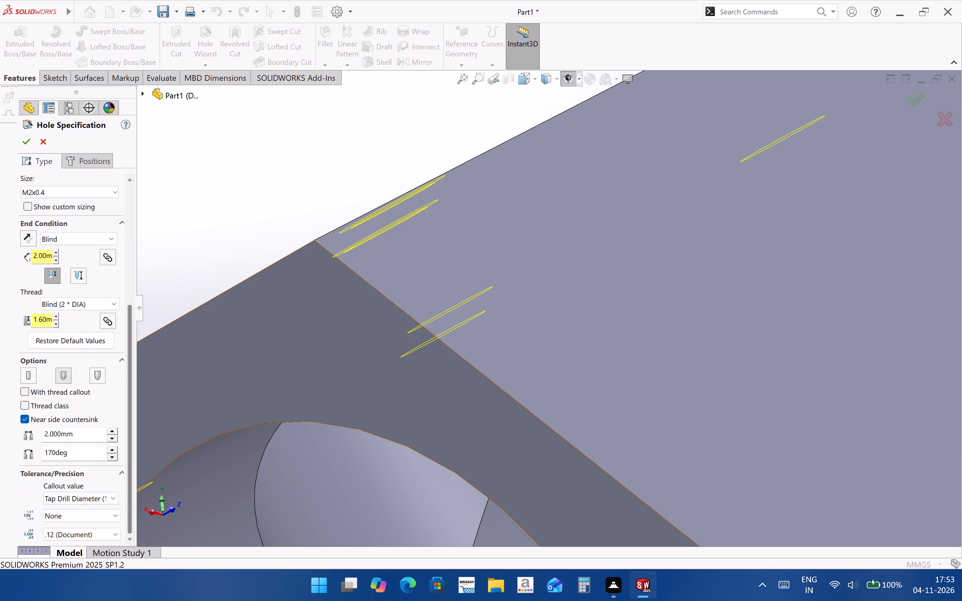
pyautogui.moveTo(73, 454); pyautogui.dragTo(0, 452)
pyautogui.press('1')
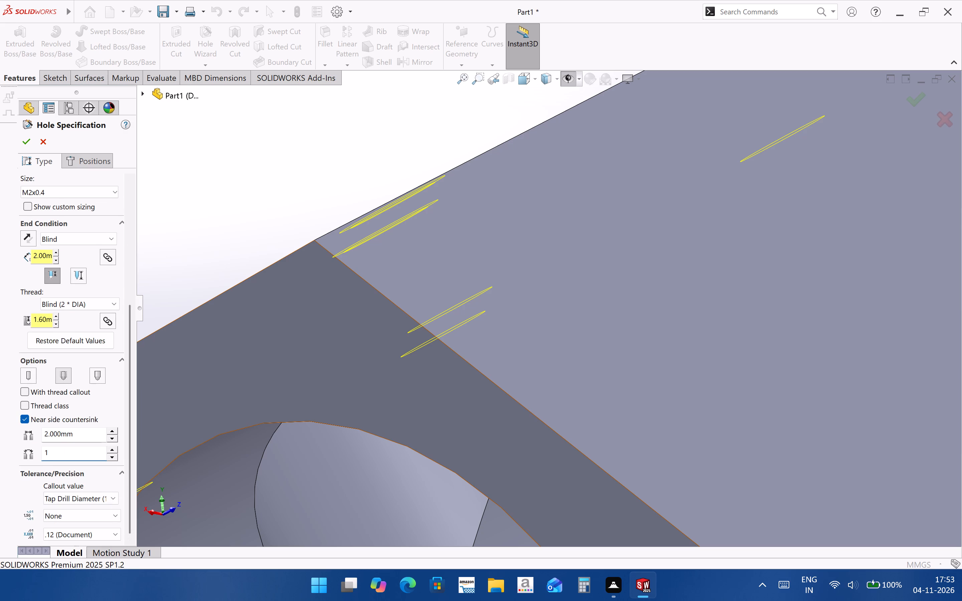
pyautogui.press('7')
pyautogui.press('5')
pyautogui.press('Return')
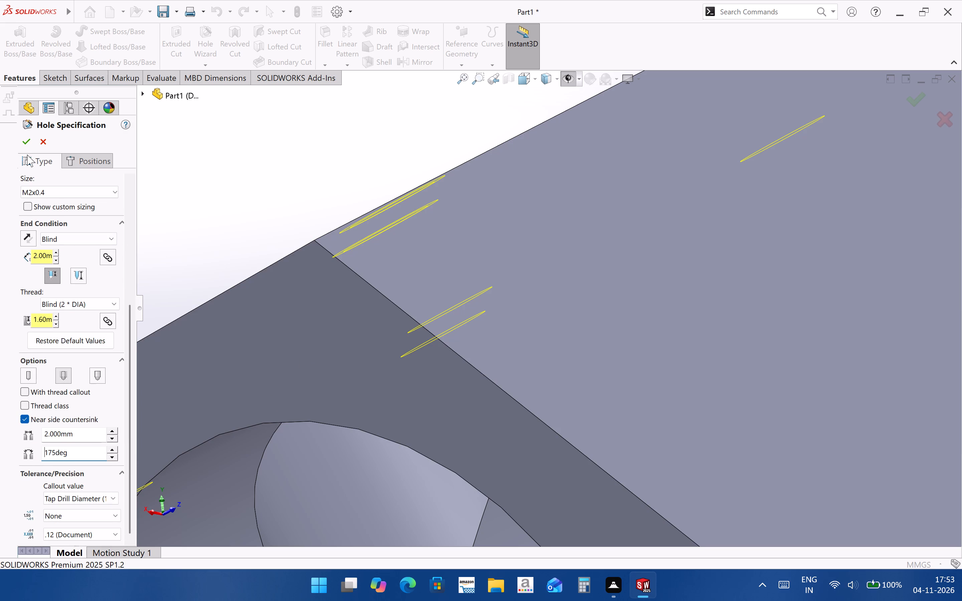
pyautogui.click(21, 138)
pyautogui.click(247, 154)
# Examine the whole housing from all sides, including the countersunk holes, large bores, cylindrical boss and base face.
pyautogui.scroll(6, 517, 350)
pyautogui.moveTo(523, 352); pyautogui.dragTo(559, 374, button='middle')
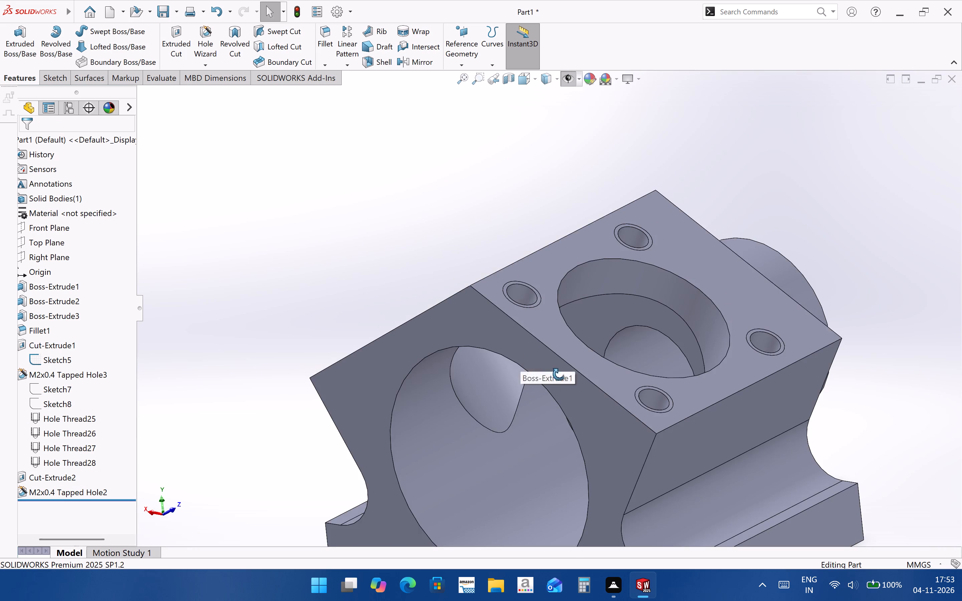
pyautogui.moveTo(559, 374); pyautogui.dragTo(567, 452, button='middle')
pyautogui.scroll(3, 571, 448)
pyautogui.scroll(-3, 555, 251)
pyautogui.scroll(3, 572, 317)
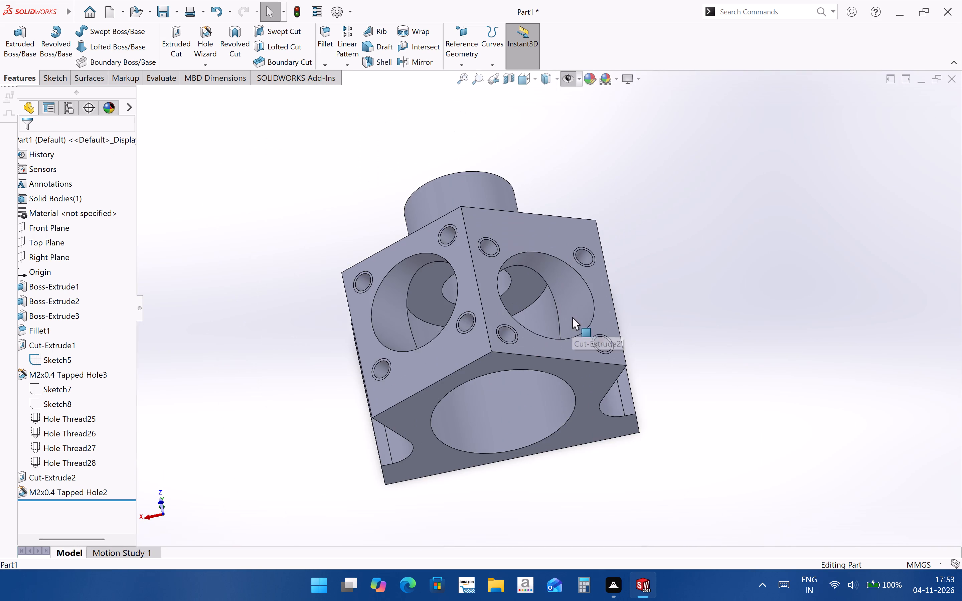
pyautogui.moveTo(532, 297); pyautogui.dragTo(488, 407, button='middle')
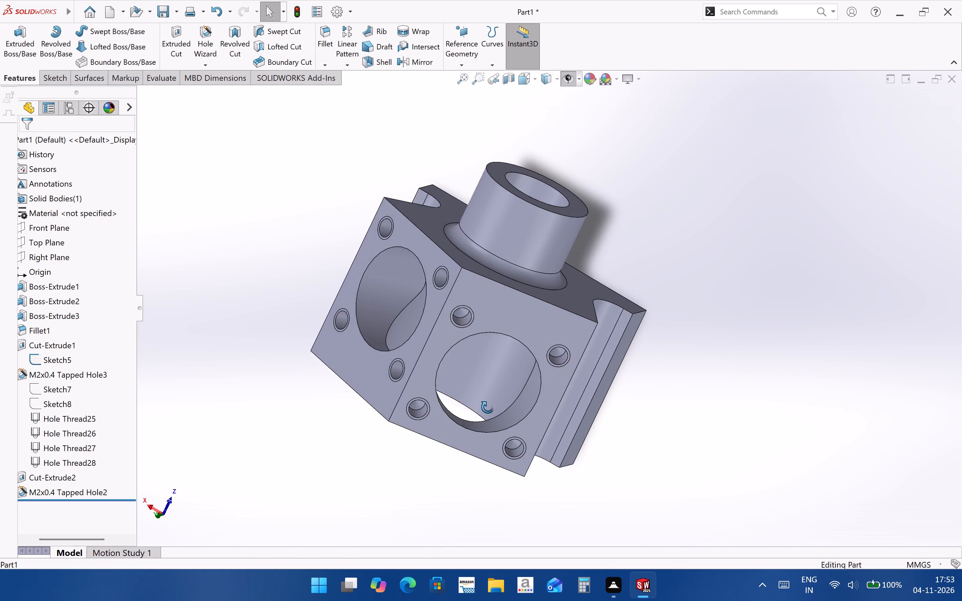
pyautogui.moveTo(488, 407); pyautogui.dragTo(636, 362, button='middle')
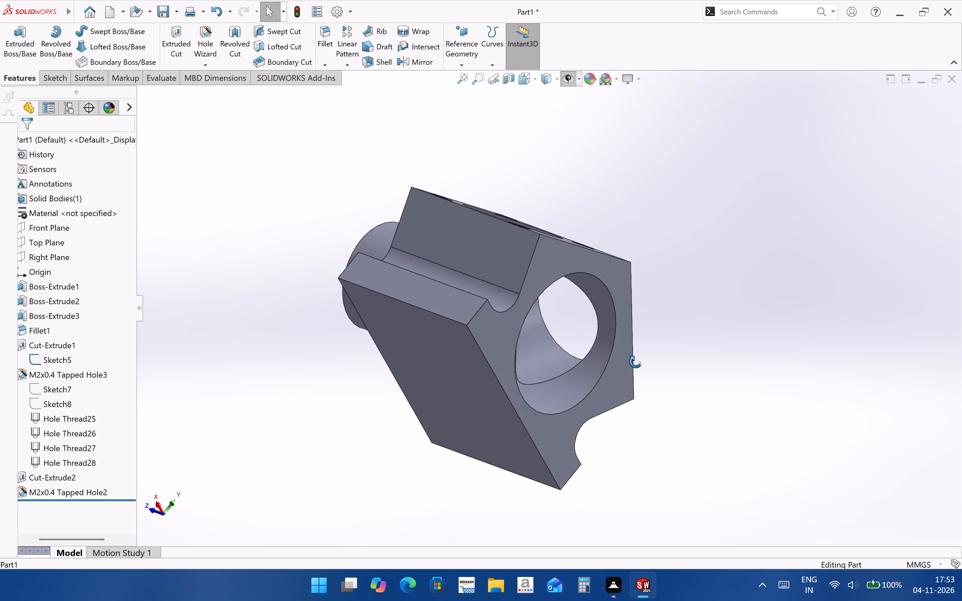
pyautogui.moveTo(636, 362); pyautogui.dragTo(519, 441, button='middle')
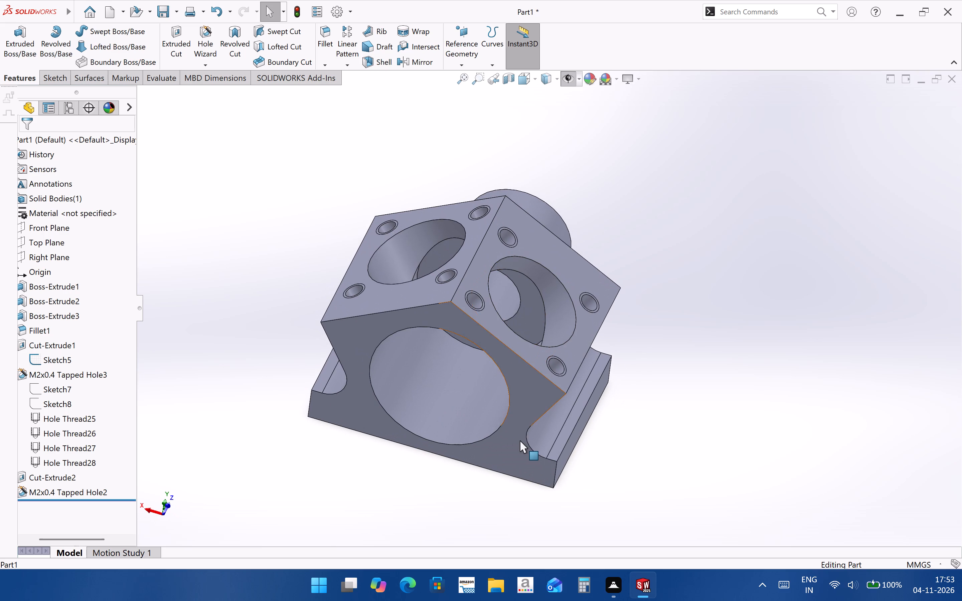
pyautogui.moveTo(575, 390); pyautogui.dragTo(368, 426, button='middle')
pyautogui.moveTo(375, 419); pyautogui.dragTo(429, 526, button='middle')
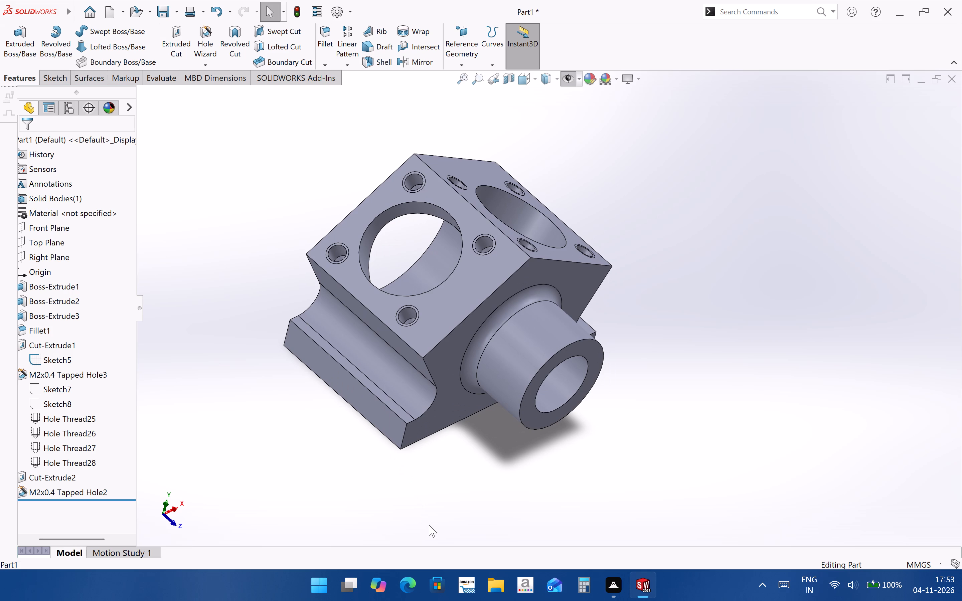
pyautogui.scroll(-3, 504, 287)
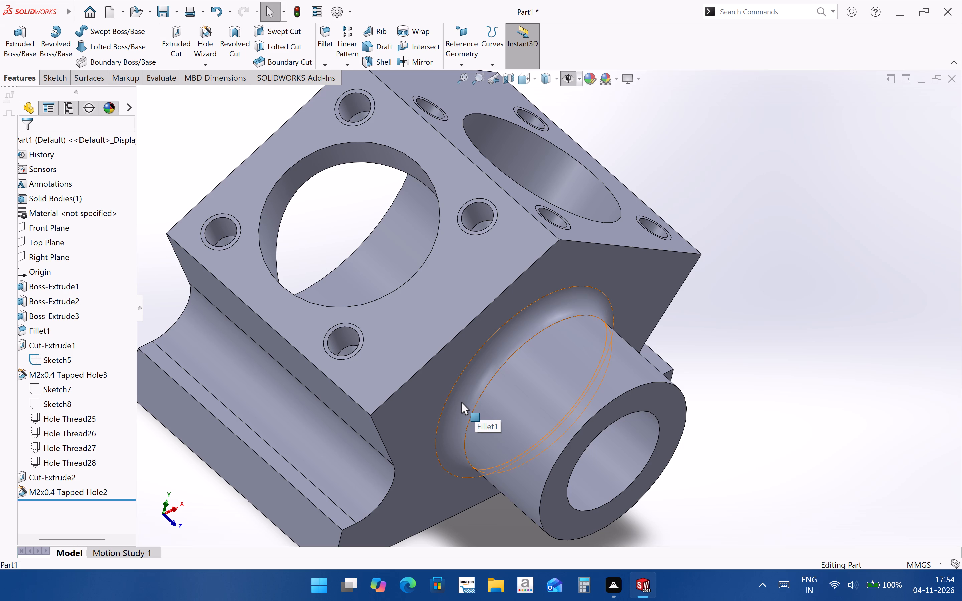
pyautogui.moveTo(456, 353); pyautogui.dragTo(435, 342, button='middle')
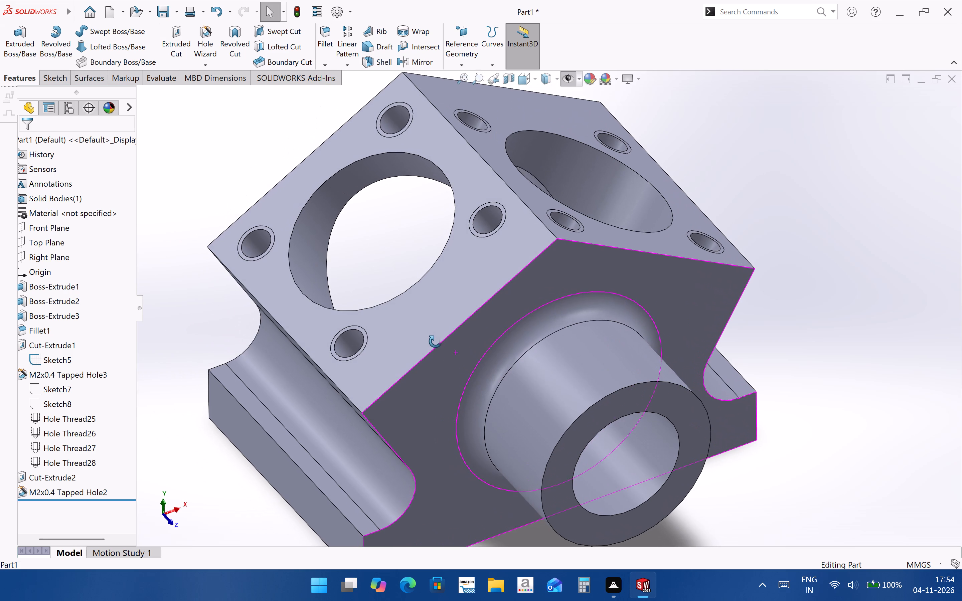
pyautogui.moveTo(435, 342); pyautogui.dragTo(441, 375, button='middle')
pyautogui.scroll(2, 440, 376)
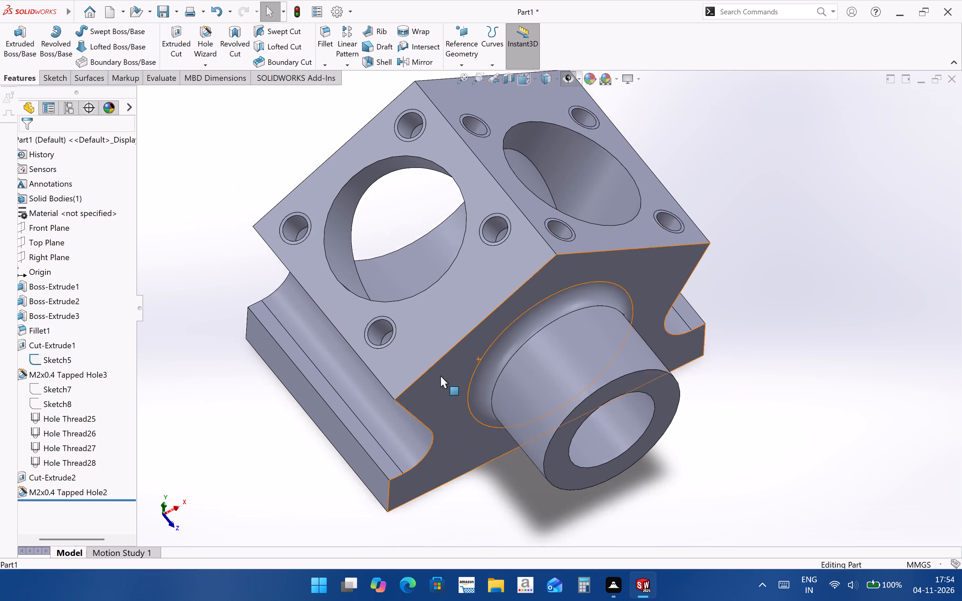
pyautogui.scroll(1, 440, 376)
pyautogui.moveTo(438, 379); pyautogui.dragTo(395, 172, button='middle')
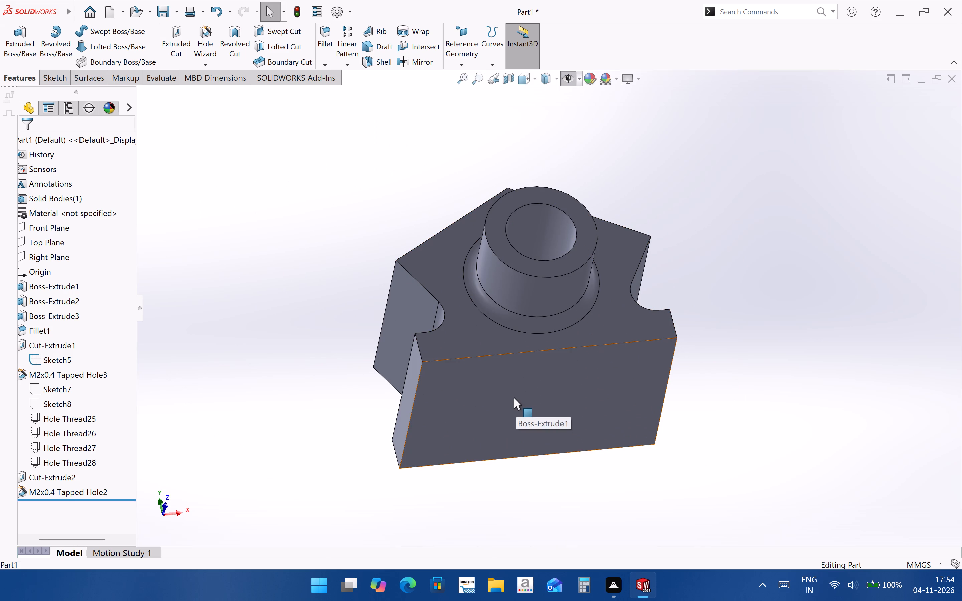
pyautogui.moveTo(506, 397); pyautogui.dragTo(479, 367, button='middle')
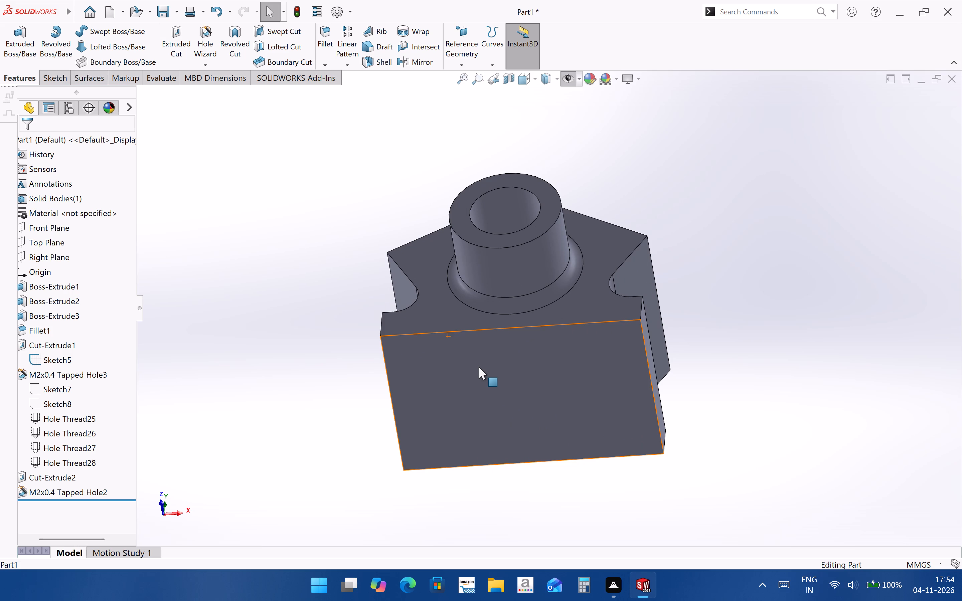
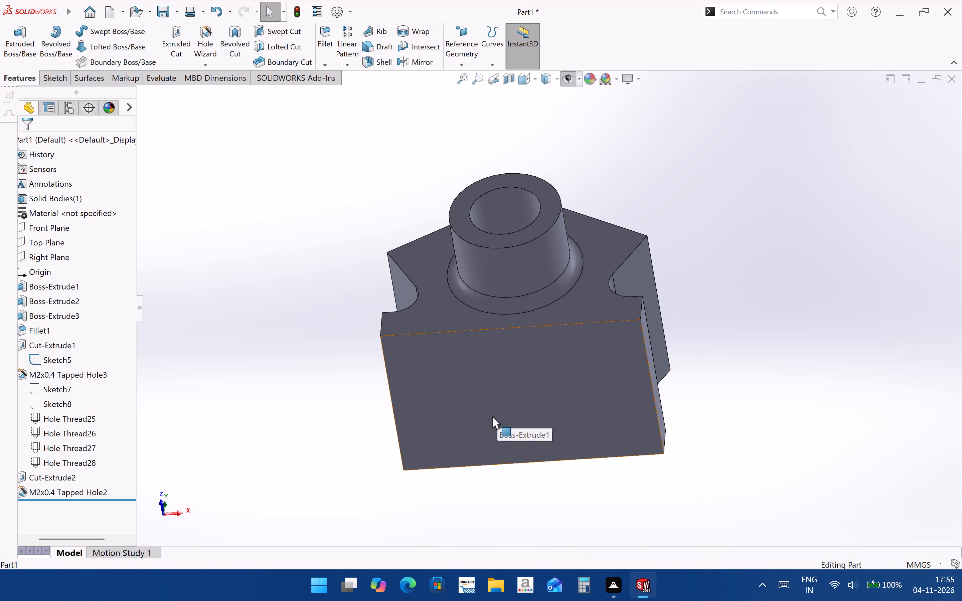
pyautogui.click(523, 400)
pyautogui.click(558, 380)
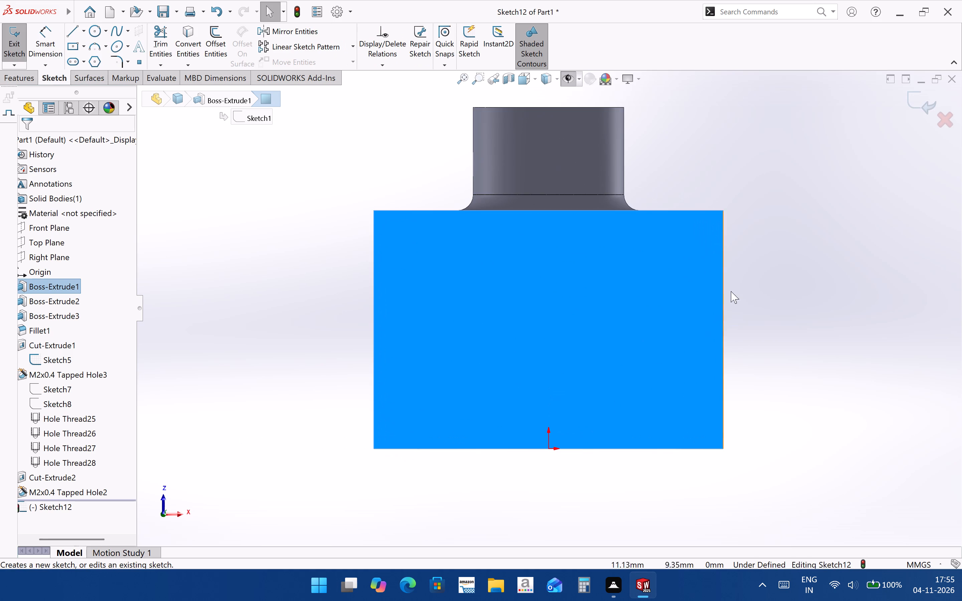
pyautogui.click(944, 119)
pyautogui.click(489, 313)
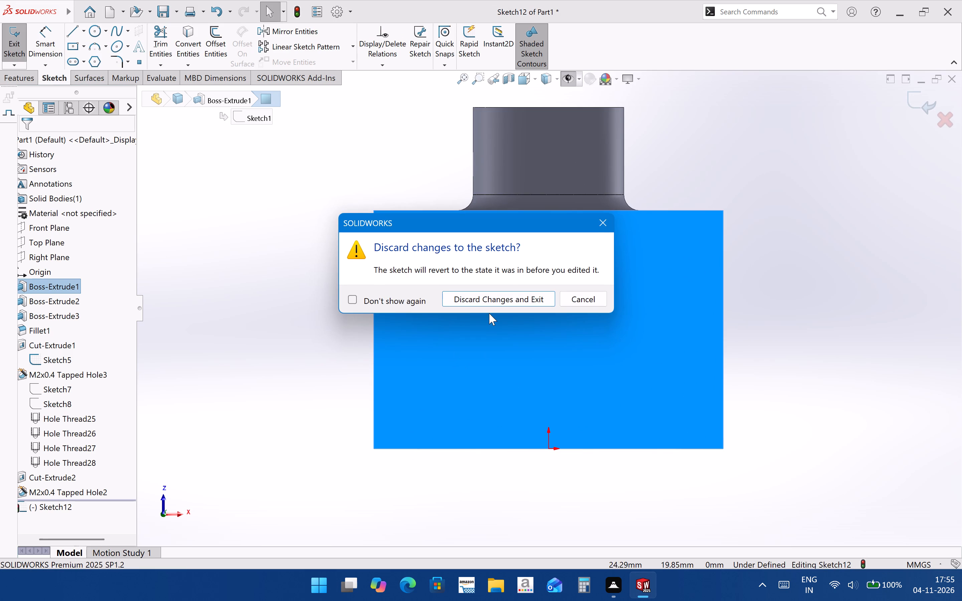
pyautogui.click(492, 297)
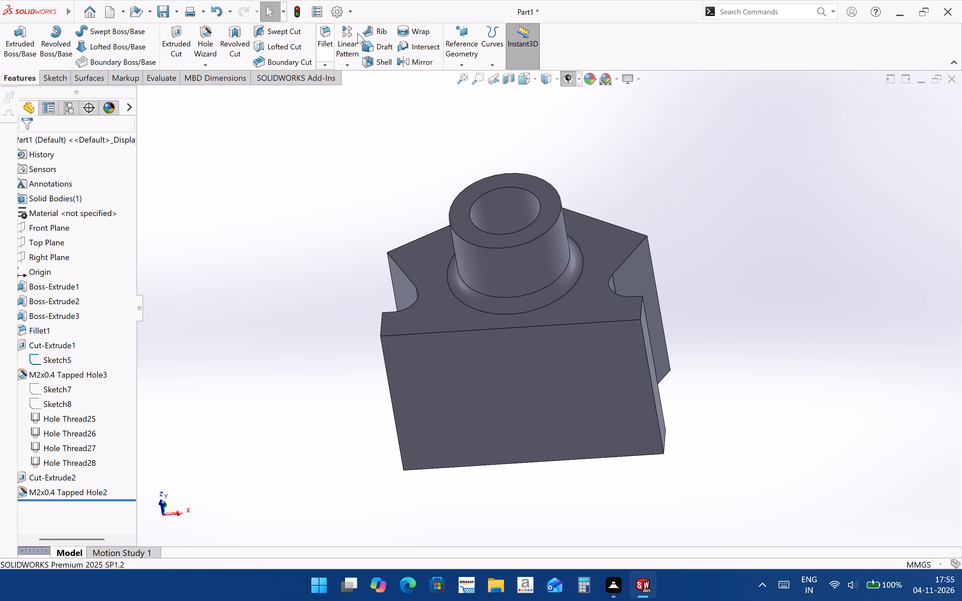
# Set up a new blind M2x0.4 bottoming tapped hole with a hole depth of 2 m and a thread depth of 3 mm.
pyautogui.click(205, 38)
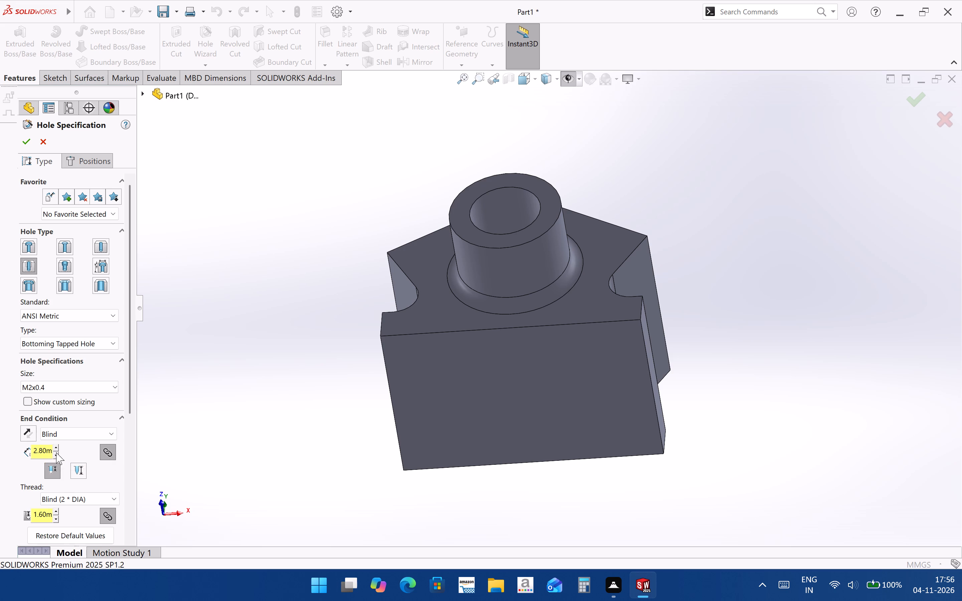
pyautogui.moveTo(51, 452); pyautogui.dragTo(0, 448)
pyautogui.press('2')
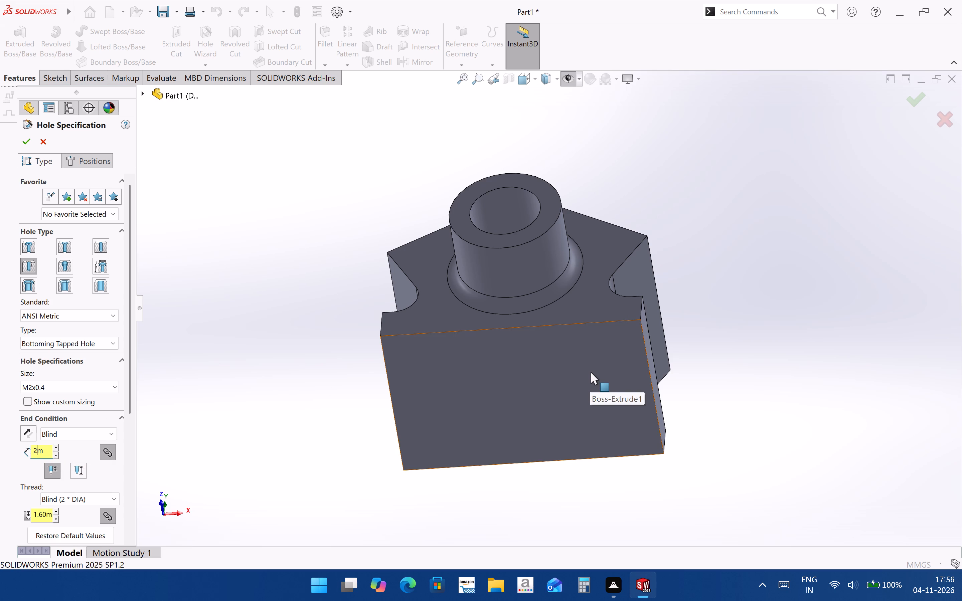
pyautogui.press('Return')
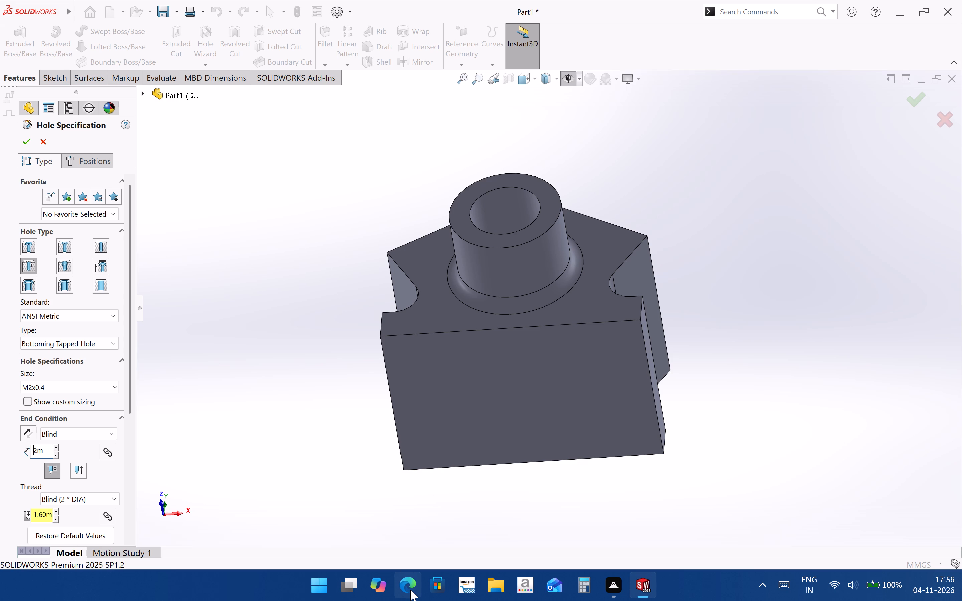
pyautogui.moveTo(132, 396); pyautogui.dragTo(124, 483)
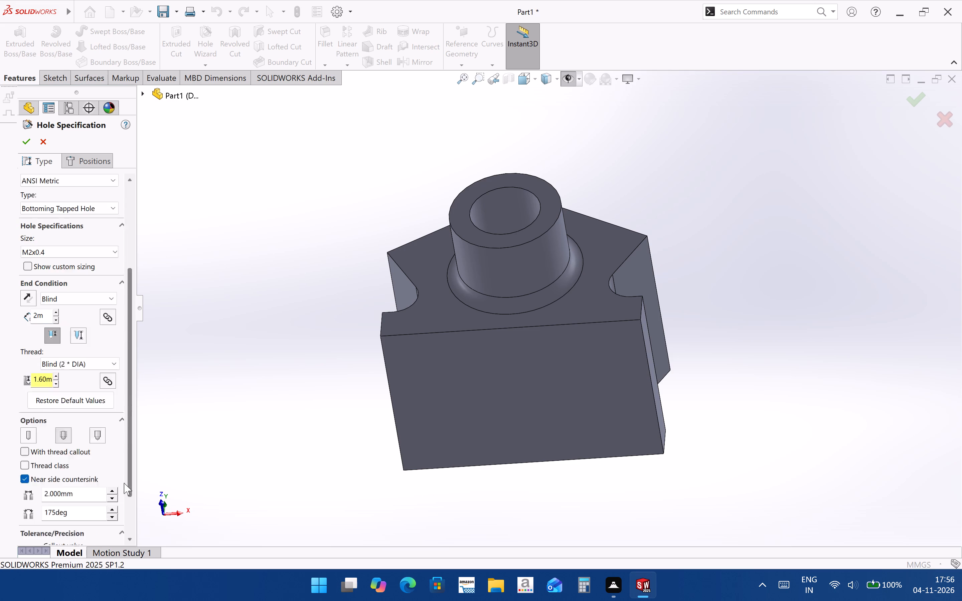
pyautogui.moveTo(124, 483); pyautogui.dragTo(124, 504)
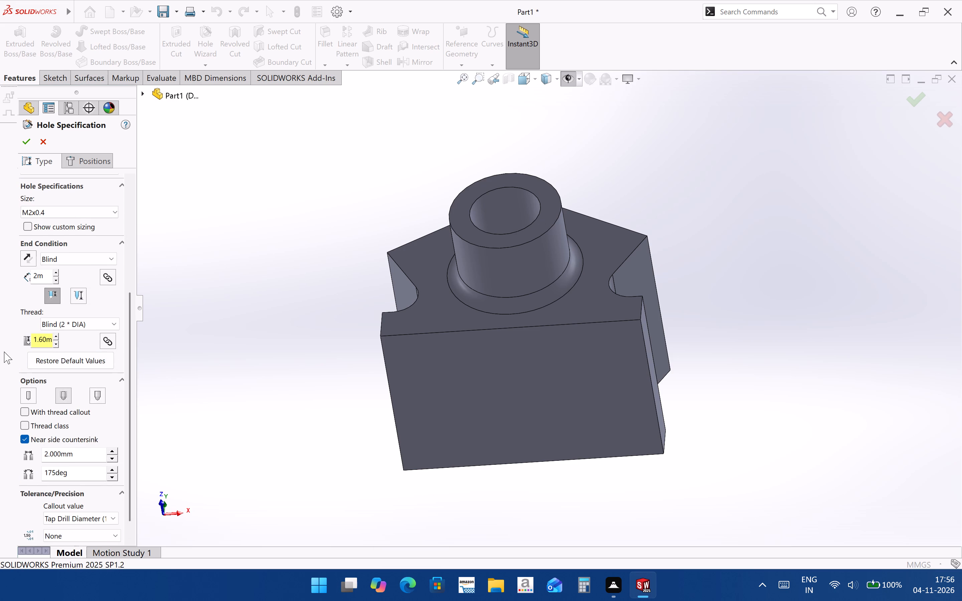
pyautogui.click(53, 340)
pyautogui.moveTo(51, 340); pyautogui.dragTo(0, 340)
pyautogui.press('3')
pyautogui.press('Return')
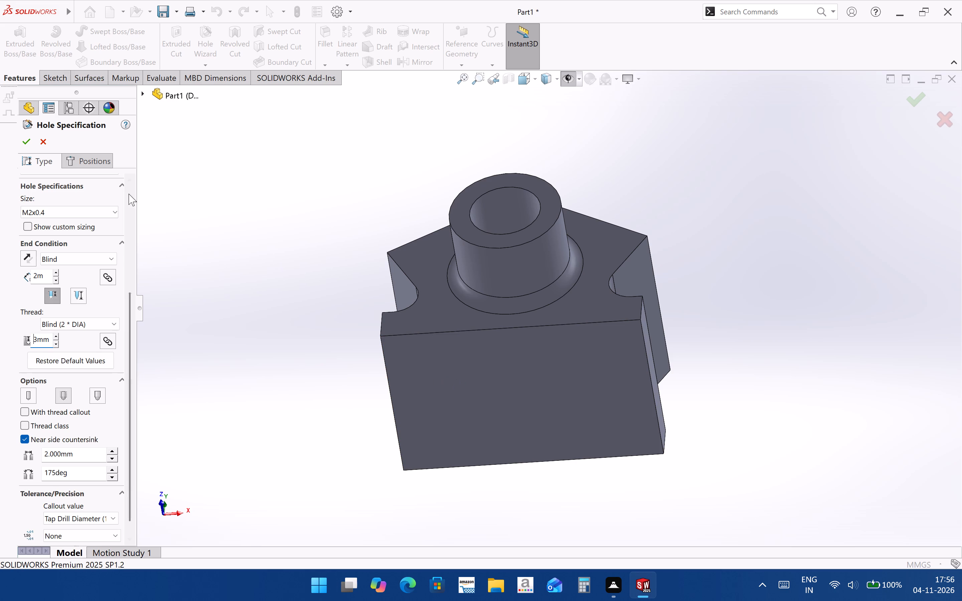
# Place one tapped hole on the block's plain rectangular side face using a 3D sketch position, and apply the feature.
pyautogui.click(81, 165)
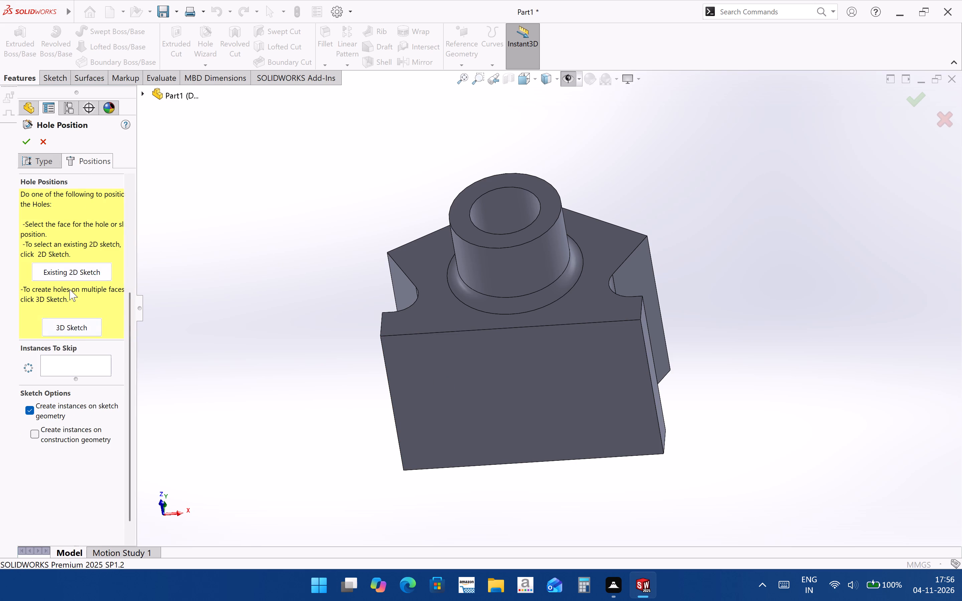
pyautogui.click(82, 277)
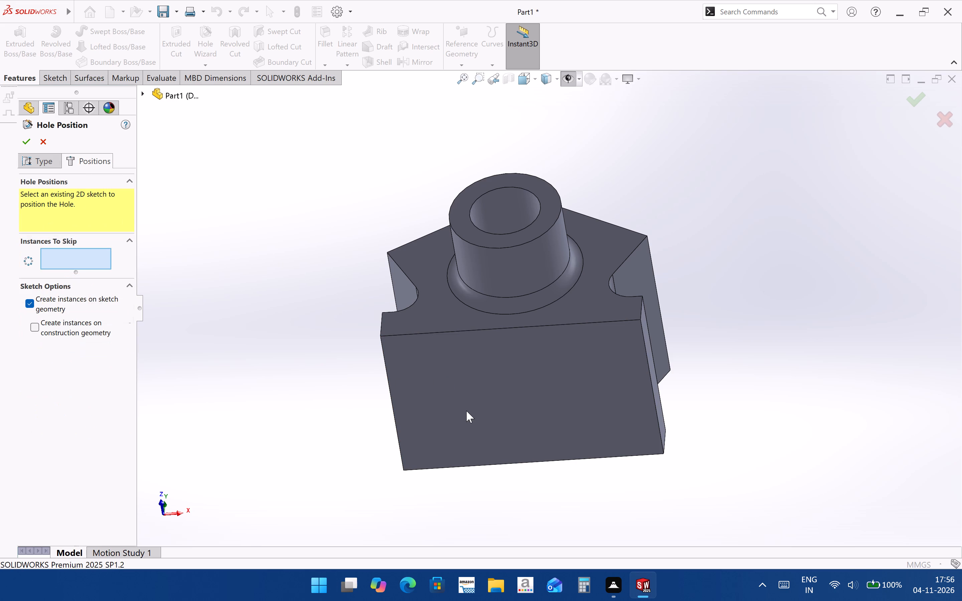
pyautogui.click(466, 411)
pyautogui.click(50, 160)
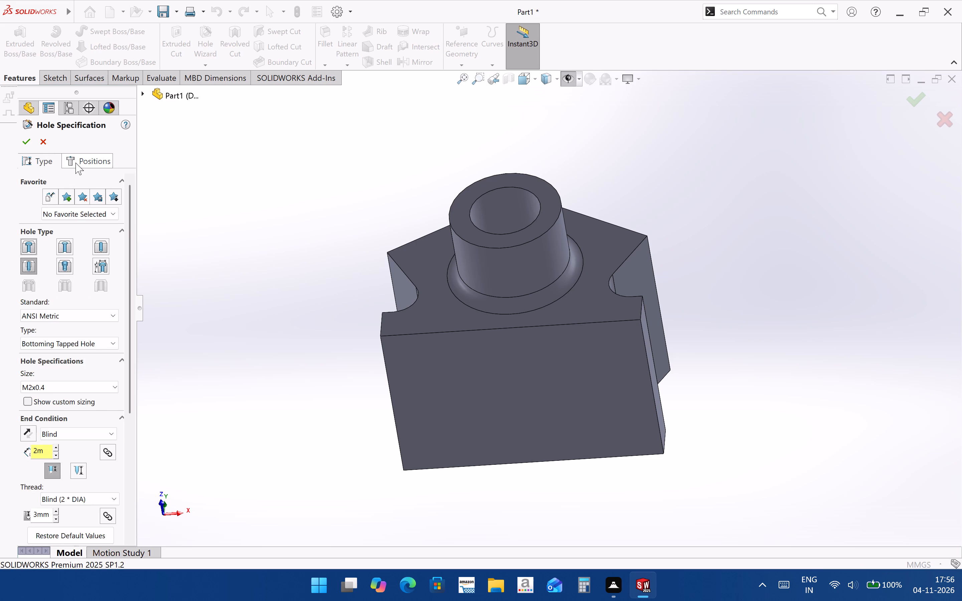
pyautogui.click(81, 163)
pyautogui.click(71, 334)
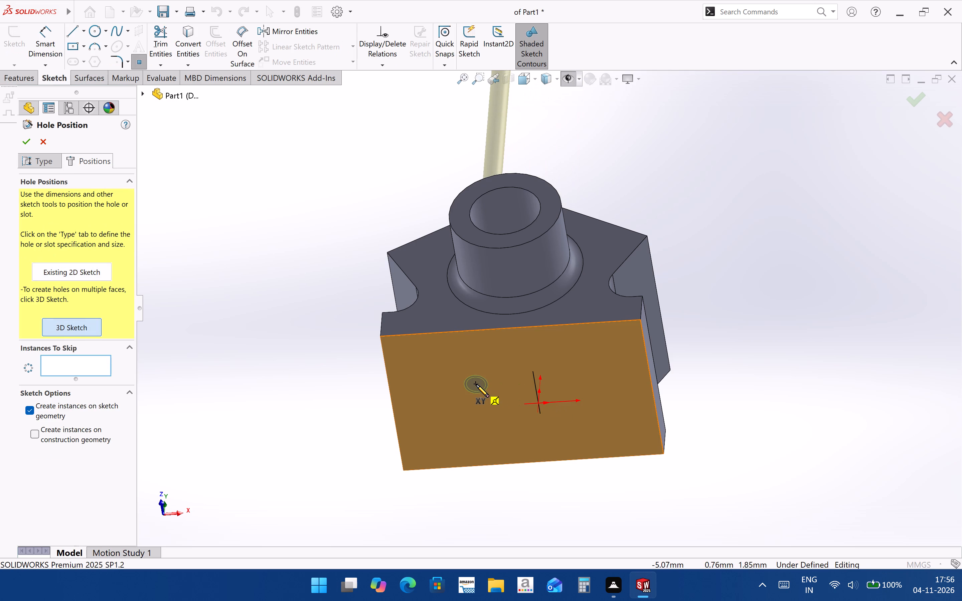
pyautogui.moveTo(474, 394); pyautogui.dragTo(484, 280, button='middle')
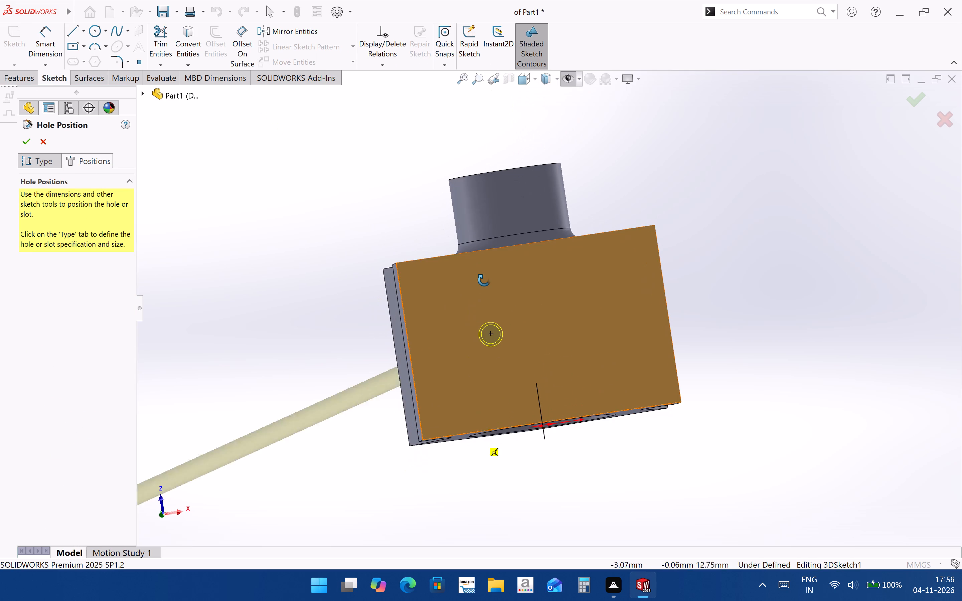
pyautogui.moveTo(484, 280); pyautogui.dragTo(484, 280, button='middle')
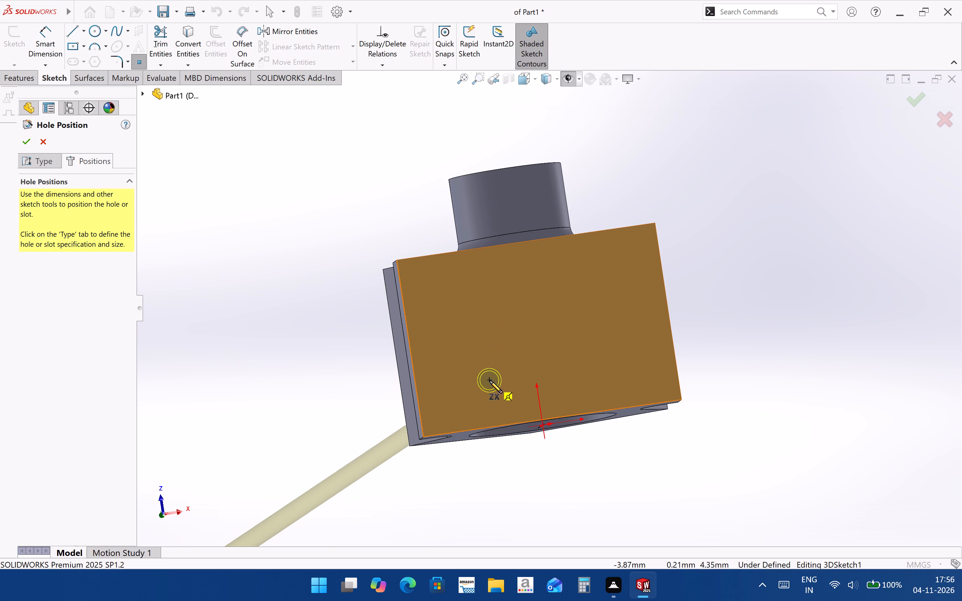
pyautogui.click(489, 380)
pyautogui.click(913, 101)
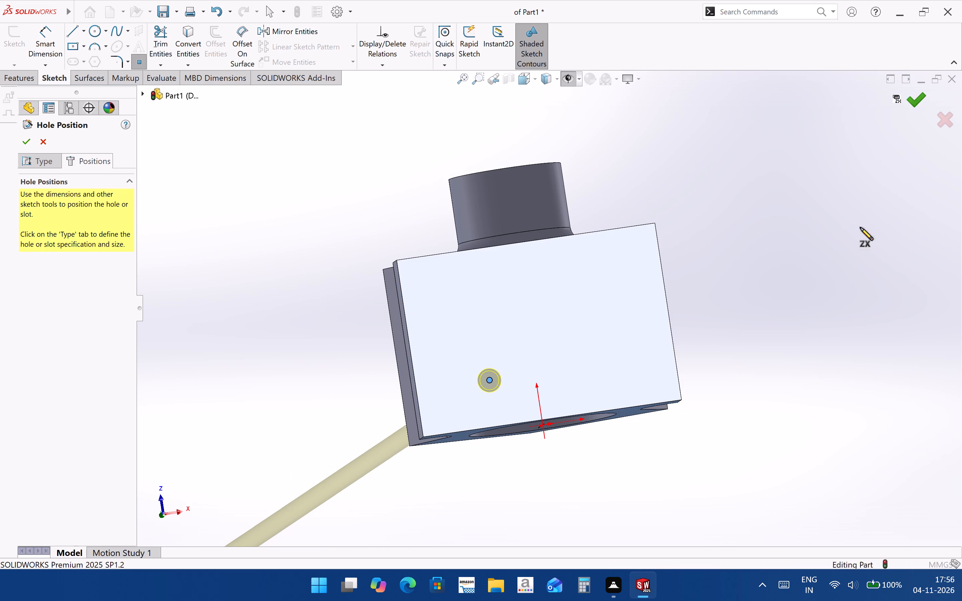
# Edit the M2x0.4 Tapped Hole4 feature and set its blind hole depth to 2 mm.
pyautogui.scroll(-6, 475, 365)
pyautogui.moveTo(525, 384); pyautogui.dragTo(504, 340, button='middle')
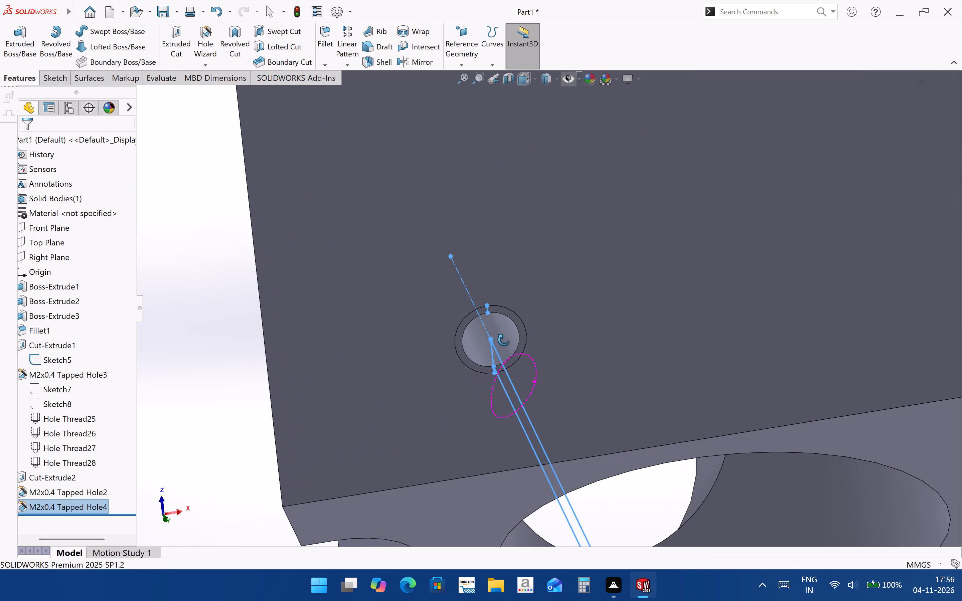
pyautogui.moveTo(504, 340); pyautogui.dragTo(547, 331, button='middle')
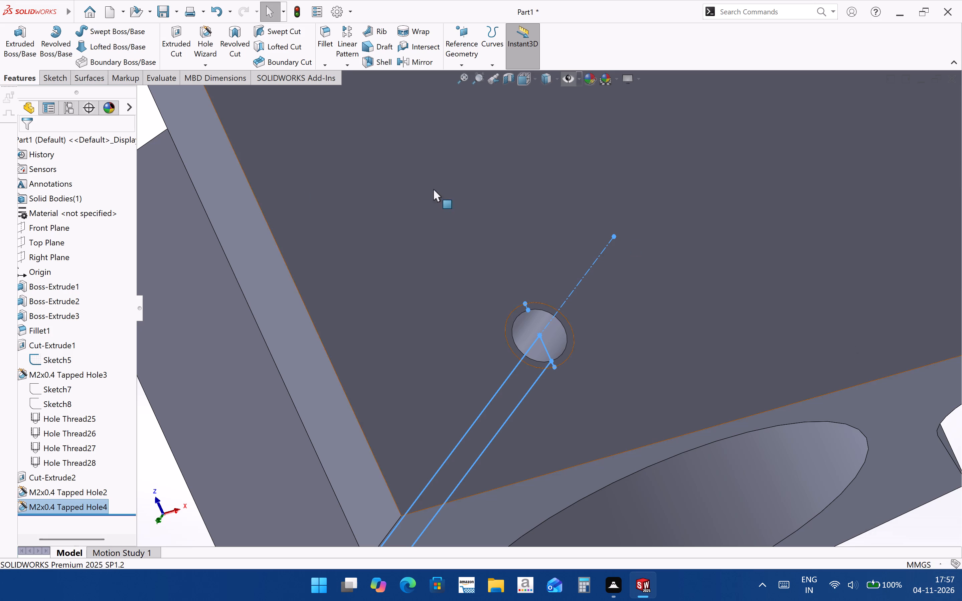
pyautogui.click(49, 503)
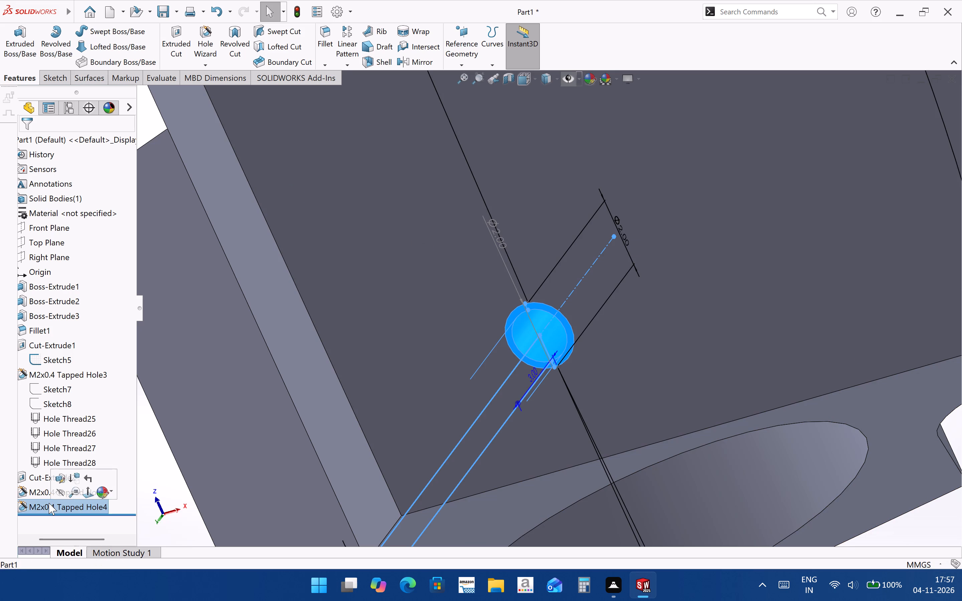
pyautogui.click(151, 493)
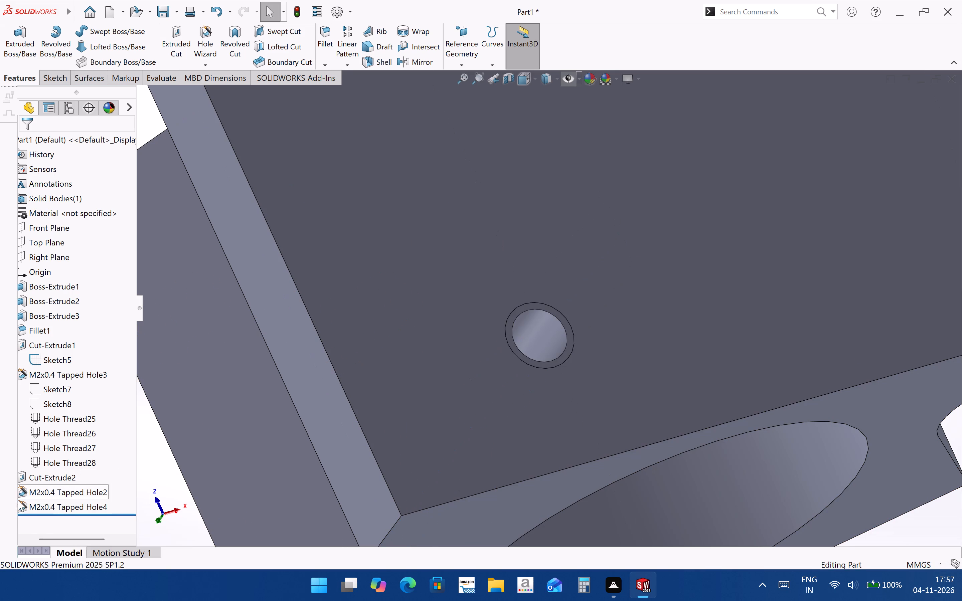
pyautogui.click(27, 504)
pyautogui.click(34, 479)
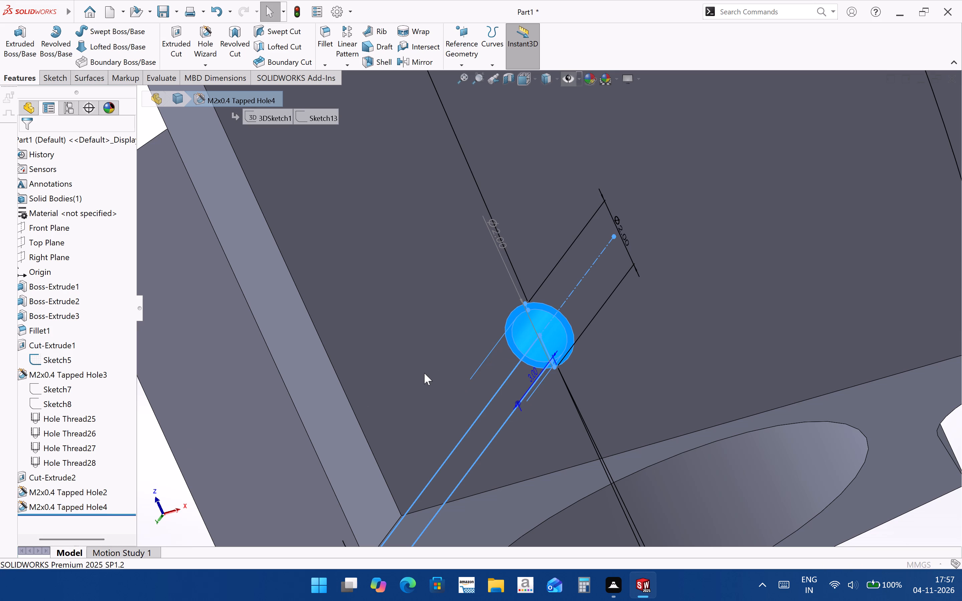
pyautogui.scroll(6, 469, 371)
pyautogui.moveTo(538, 362); pyautogui.dragTo(509, 348, button='middle')
pyautogui.moveTo(50, 448); pyautogui.dragTo(0, 444)
pyautogui.press('2')
pyautogui.press('Right')
pyautogui.press('Right')
pyautogui.press('Right')
pyautogui.press('Right')
pyautogui.press('Right')
pyautogui.press('Right')
pyautogui.press('Right')
pyautogui.press('Right')
pyautogui.press('Right')
pyautogui.press('Right')
pyautogui.press('Right')
pyautogui.press('Right')
pyautogui.press('Right')
pyautogui.press('Right')
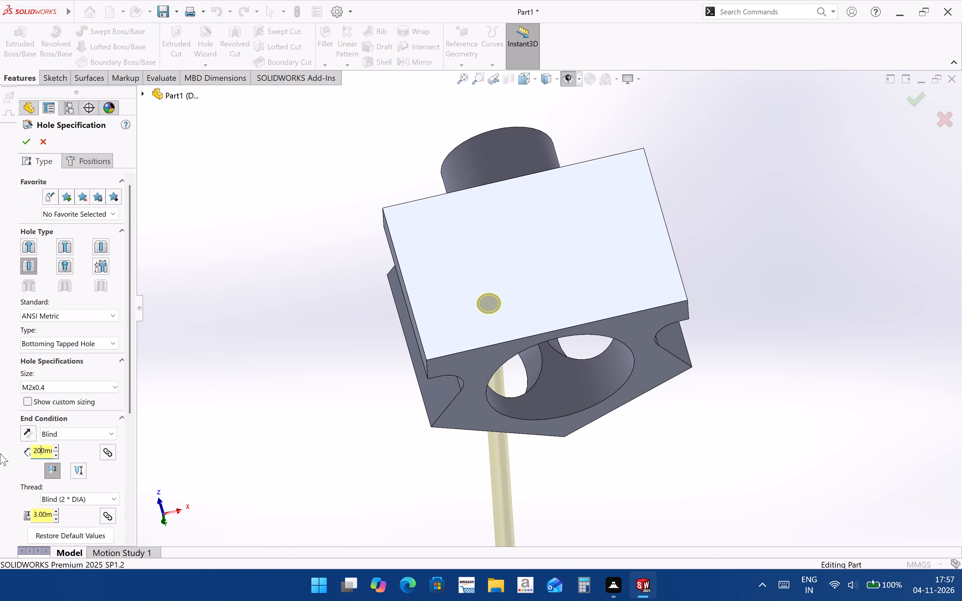
pyautogui.press('BackSpace')
pyautogui.press('BackSpace')
pyautogui.press('BackSpace')
pyautogui.press('BackSpace')
pyautogui.press('BackSpace')
pyautogui.press('BackSpace')
pyautogui.press('BackSpace')
pyautogui.press('BackSpace')
pyautogui.press('BackSpace')
pyautogui.press('BackSpace')
pyautogui.press('BackSpace')
pyautogui.press('BackSpace')
pyautogui.press('BackSpace')
pyautogui.press('BackSpace')
pyautogui.press('2')
pyautogui.press('m')
pyautogui.press('m')
pyautogui.press('Return')
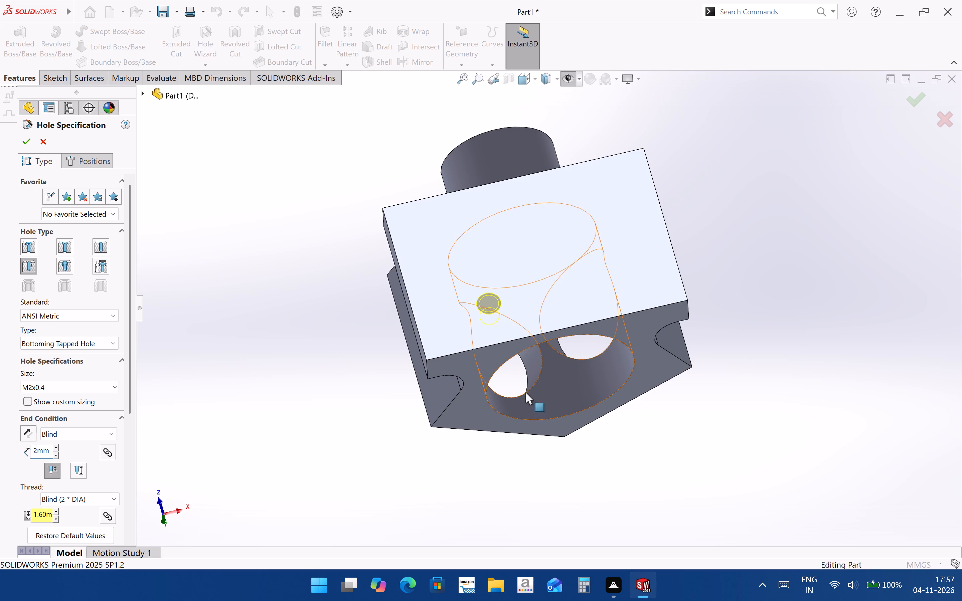
# Set the blind thread depth of M2x0.4 Tapped Hole4 to 2 mm.
pyautogui.moveTo(477, 373); pyautogui.dragTo(473, 302, button='middle')
pyautogui.moveTo(52, 516); pyautogui.dragTo(9, 516)
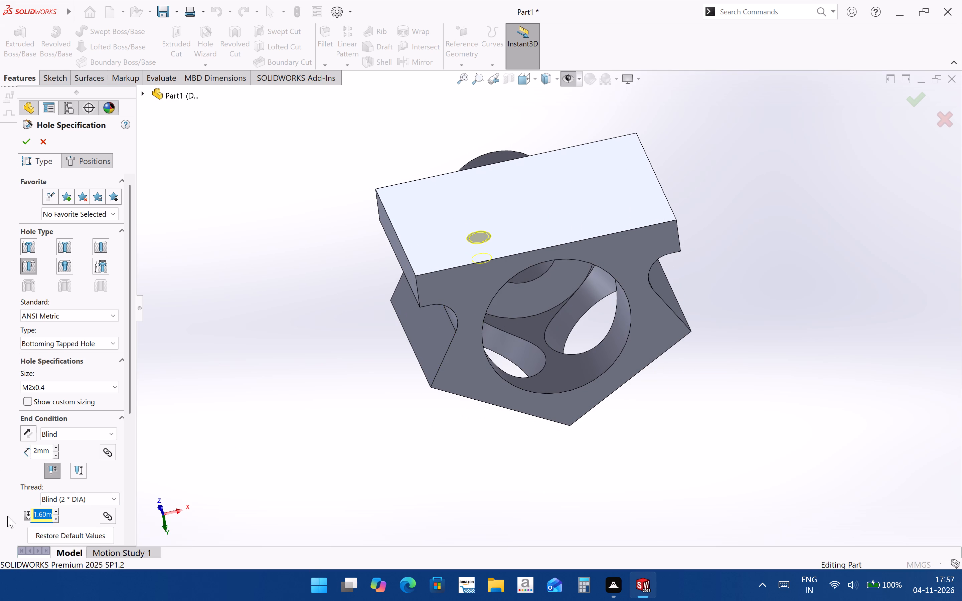
pyautogui.write('2mm')
pyautogui.press('Right')
pyautogui.press('BackSpace')
pyautogui.press('BackSpace')
pyautogui.press('m')
pyautogui.press('Return')
# Examine the tapped hole preview on the rectangular side face from several angles and square to the face.
pyautogui.scroll(-2, 520, 214)
pyautogui.moveTo(461, 276); pyautogui.dragTo(446, 245, button='middle')
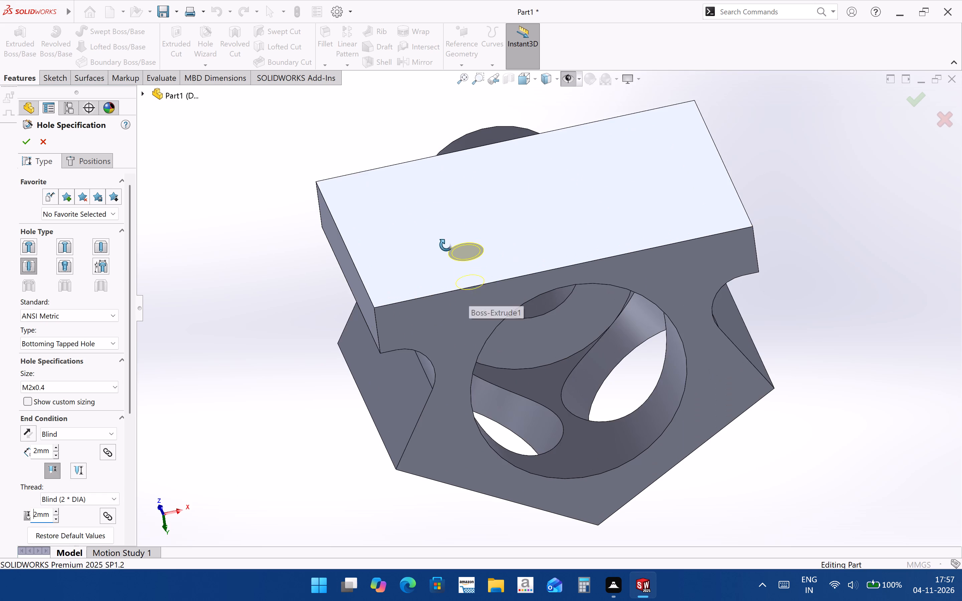
pyautogui.moveTo(446, 245); pyautogui.dragTo(454, 342, button='middle')
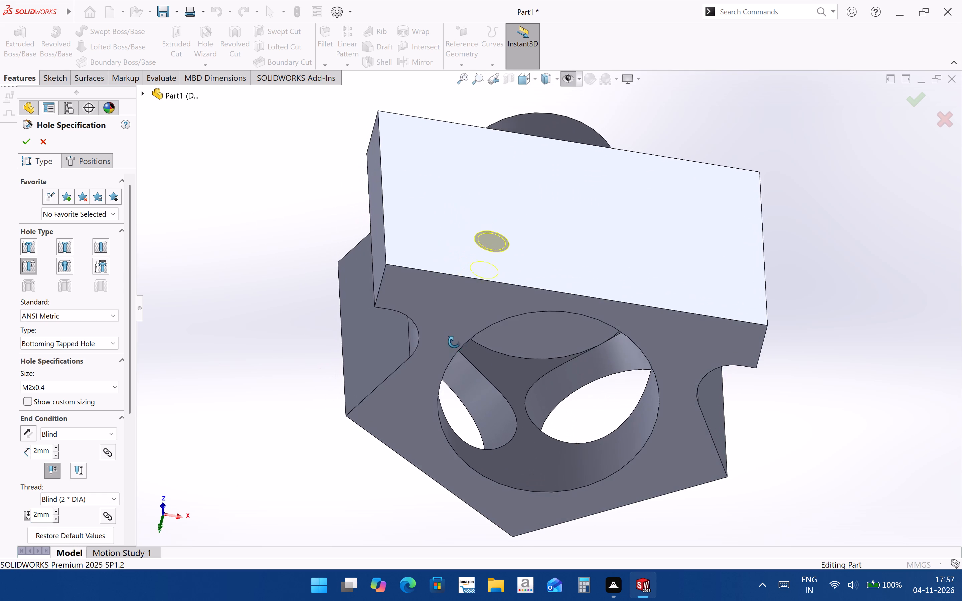
pyautogui.moveTo(454, 342); pyautogui.dragTo(455, 350, button='middle')
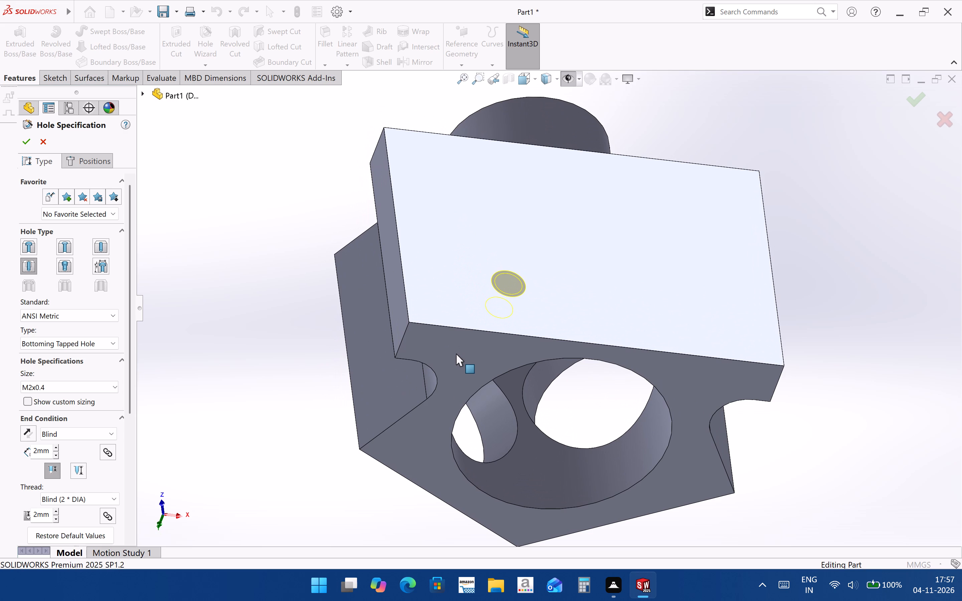
pyautogui.scroll(2, 472, 386)
pyautogui.moveTo(498, 354); pyautogui.dragTo(495, 417, button='middle')
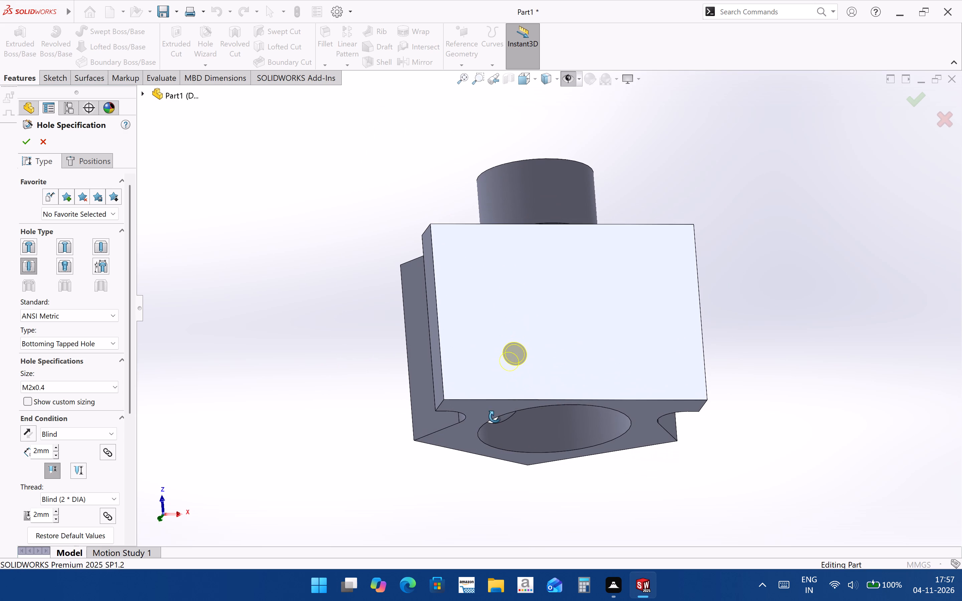
pyautogui.moveTo(495, 417); pyautogui.dragTo(317, 412, button='middle')
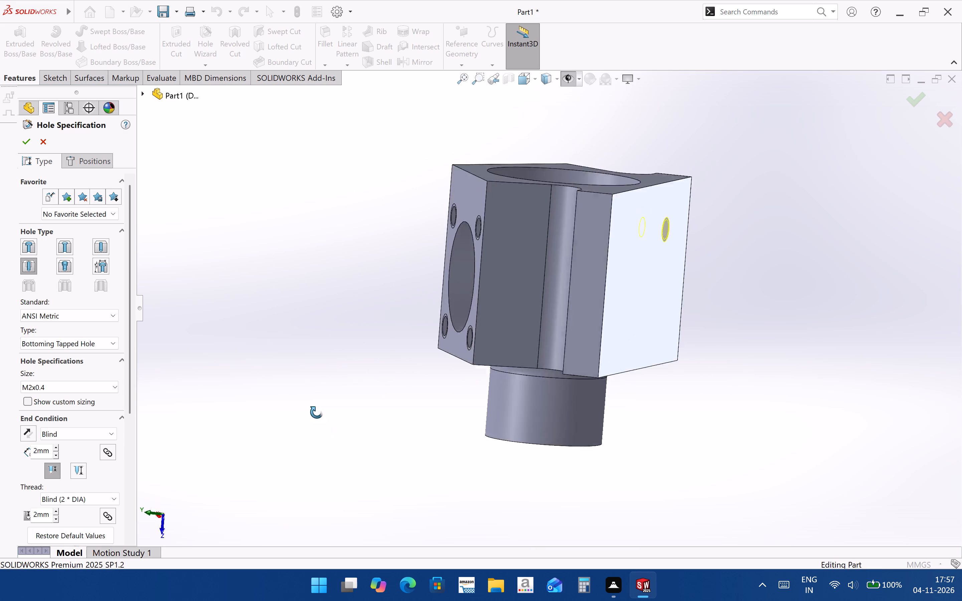
pyautogui.moveTo(317, 412); pyautogui.dragTo(258, 424, button='middle')
pyautogui.hotkey('ctrl', '8')
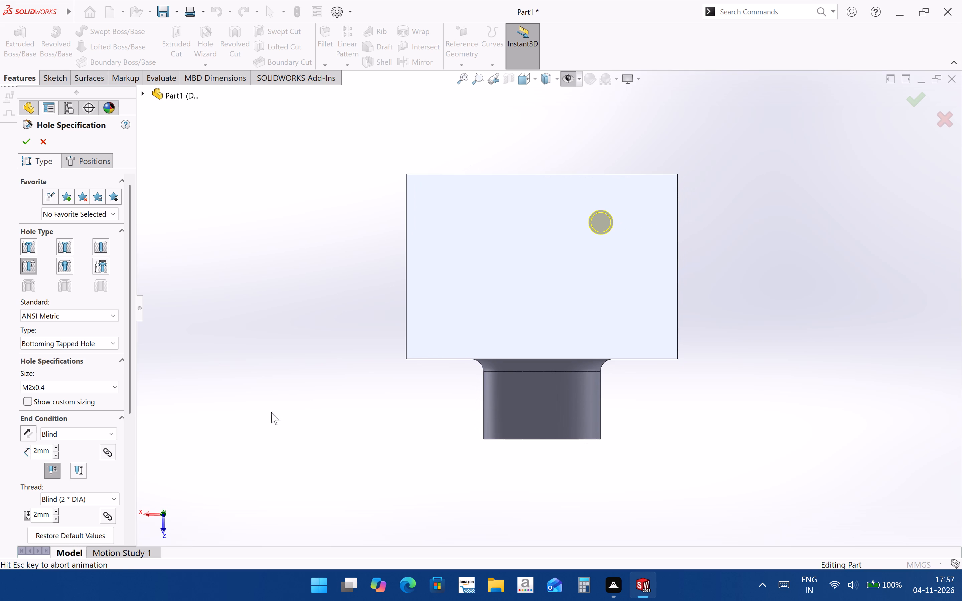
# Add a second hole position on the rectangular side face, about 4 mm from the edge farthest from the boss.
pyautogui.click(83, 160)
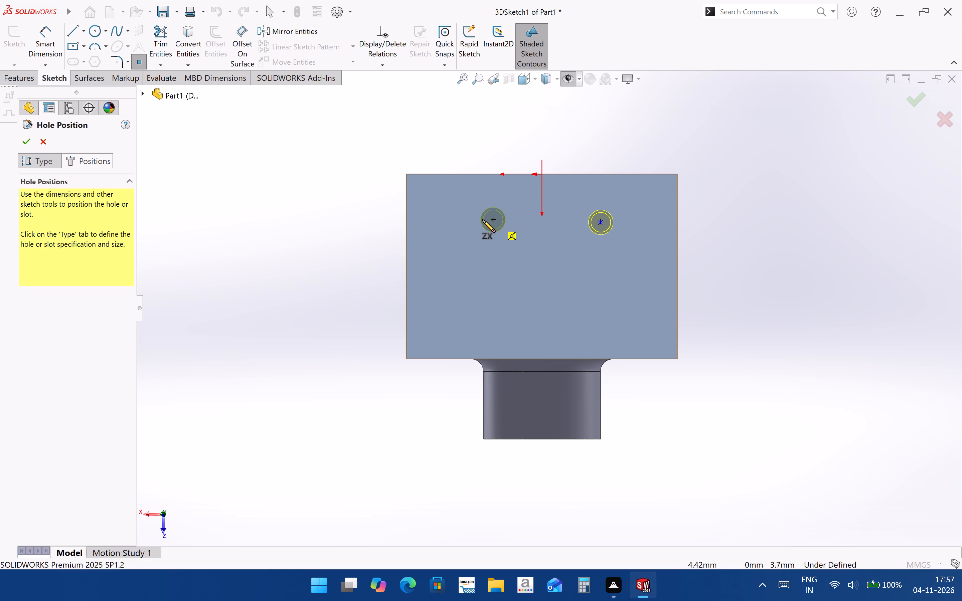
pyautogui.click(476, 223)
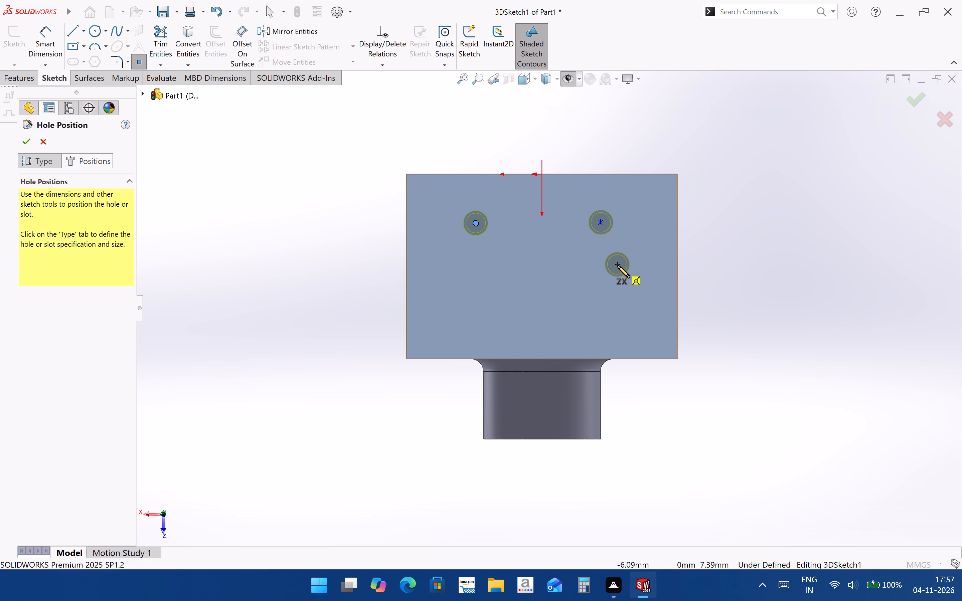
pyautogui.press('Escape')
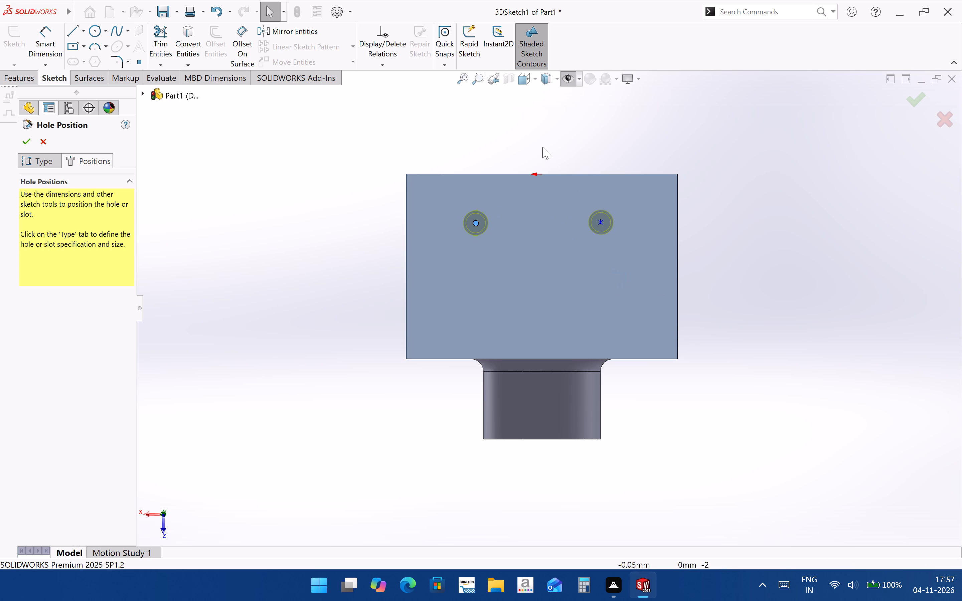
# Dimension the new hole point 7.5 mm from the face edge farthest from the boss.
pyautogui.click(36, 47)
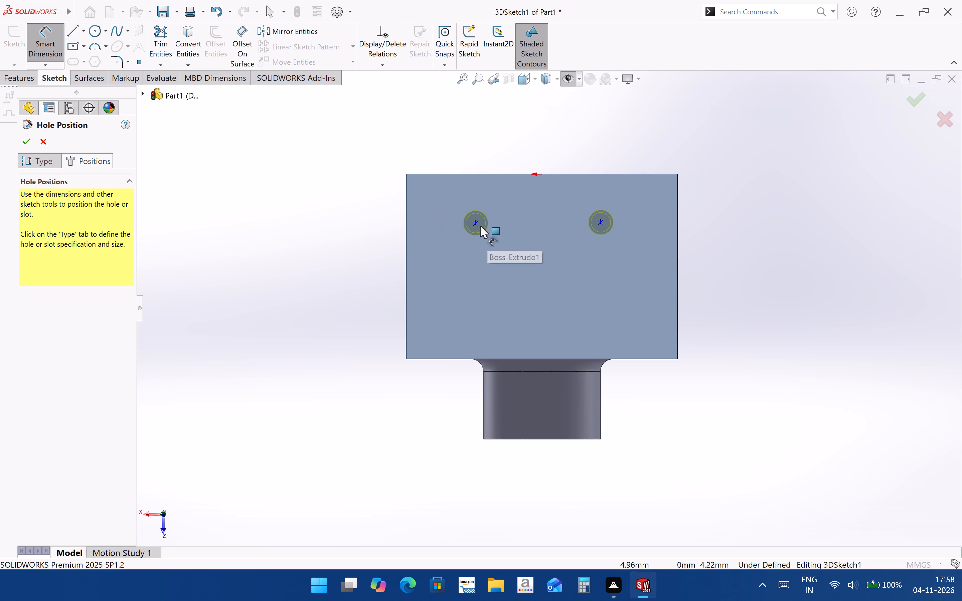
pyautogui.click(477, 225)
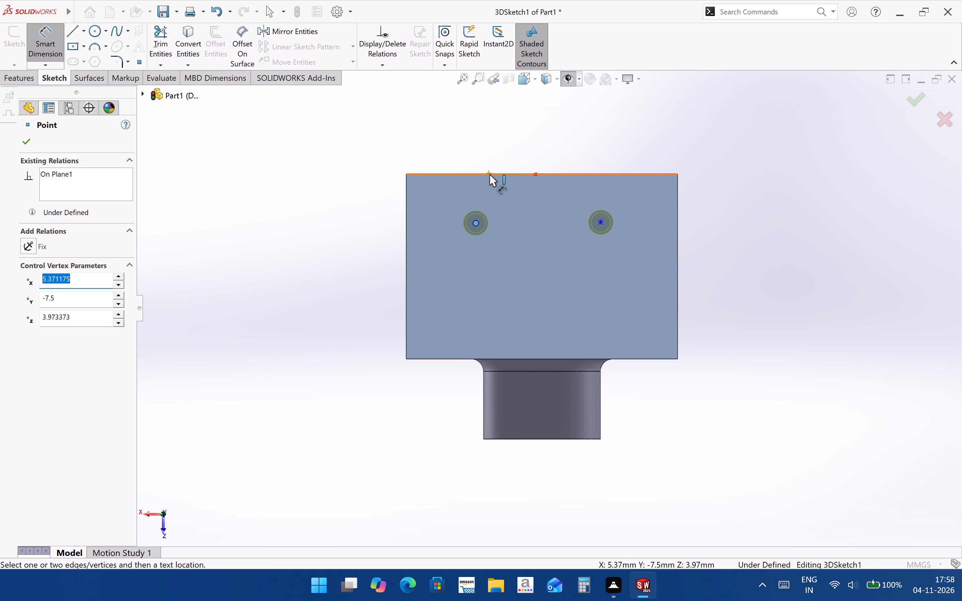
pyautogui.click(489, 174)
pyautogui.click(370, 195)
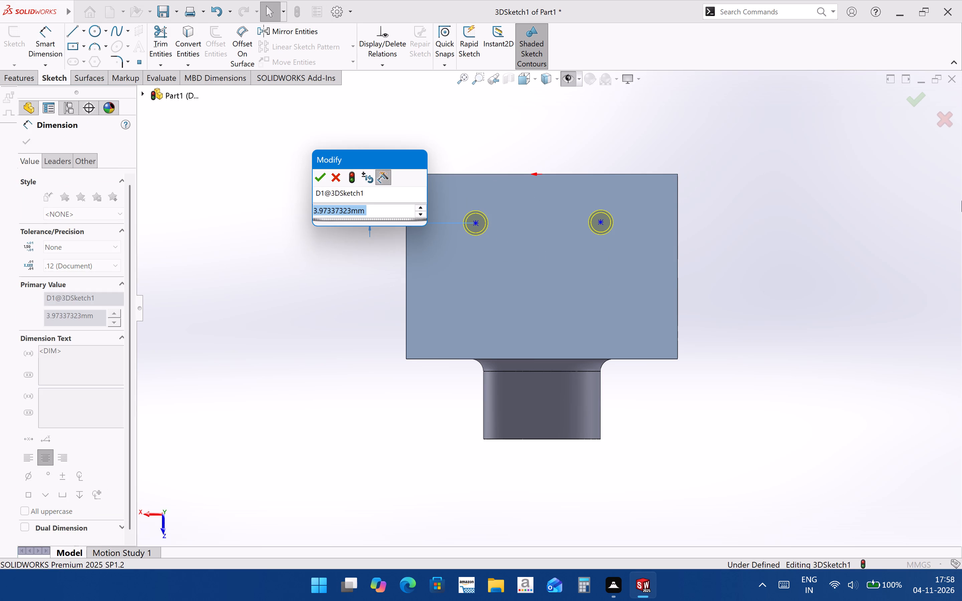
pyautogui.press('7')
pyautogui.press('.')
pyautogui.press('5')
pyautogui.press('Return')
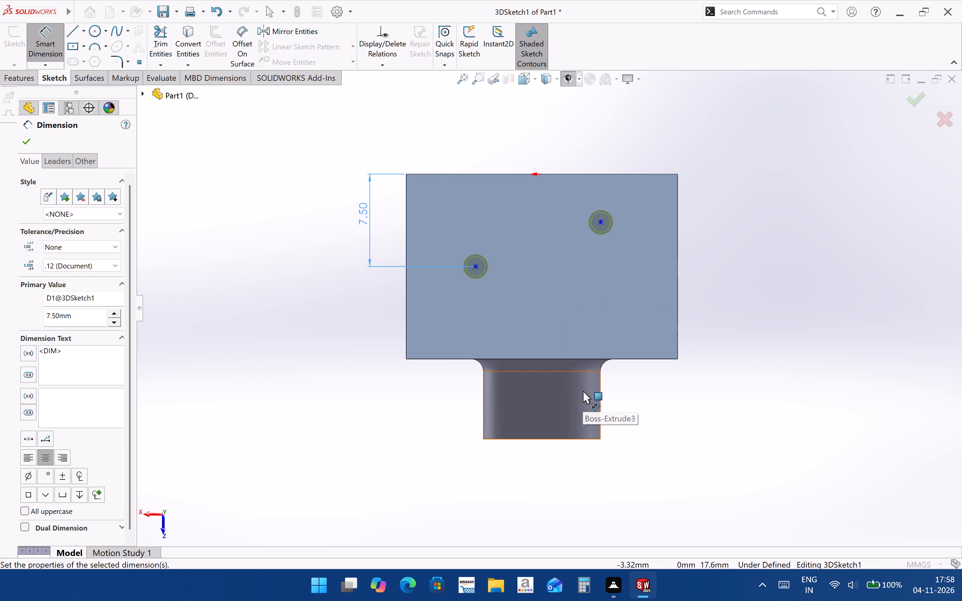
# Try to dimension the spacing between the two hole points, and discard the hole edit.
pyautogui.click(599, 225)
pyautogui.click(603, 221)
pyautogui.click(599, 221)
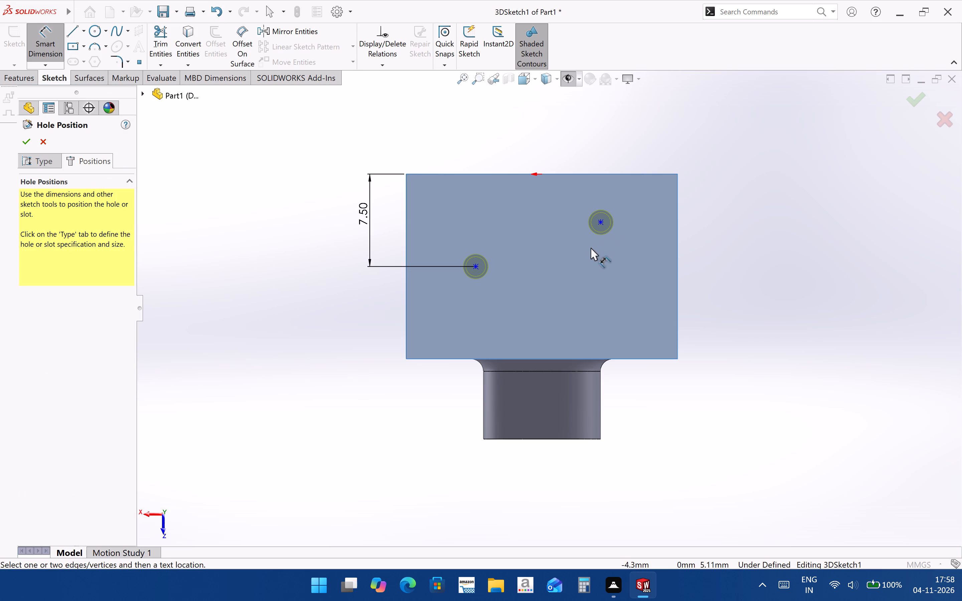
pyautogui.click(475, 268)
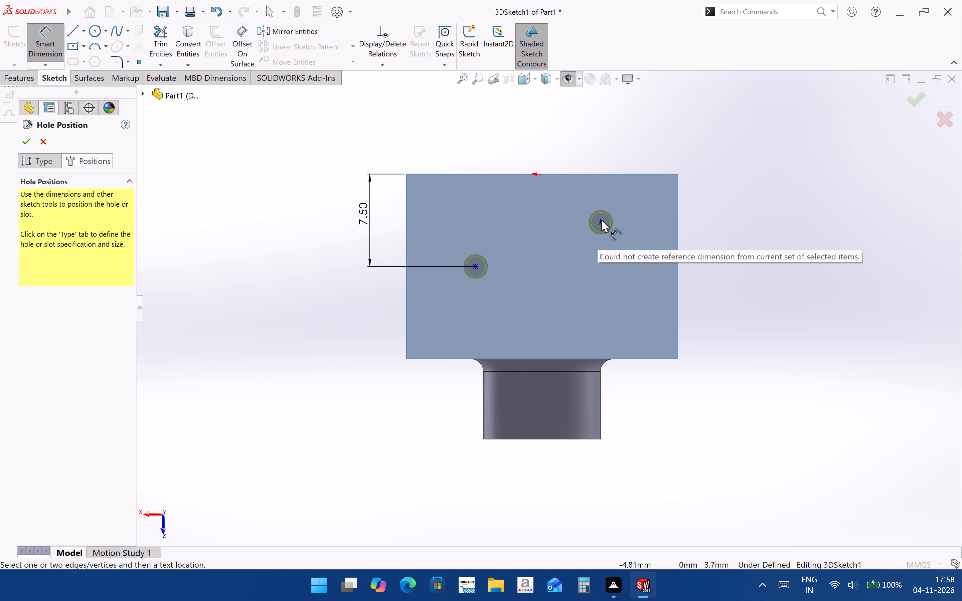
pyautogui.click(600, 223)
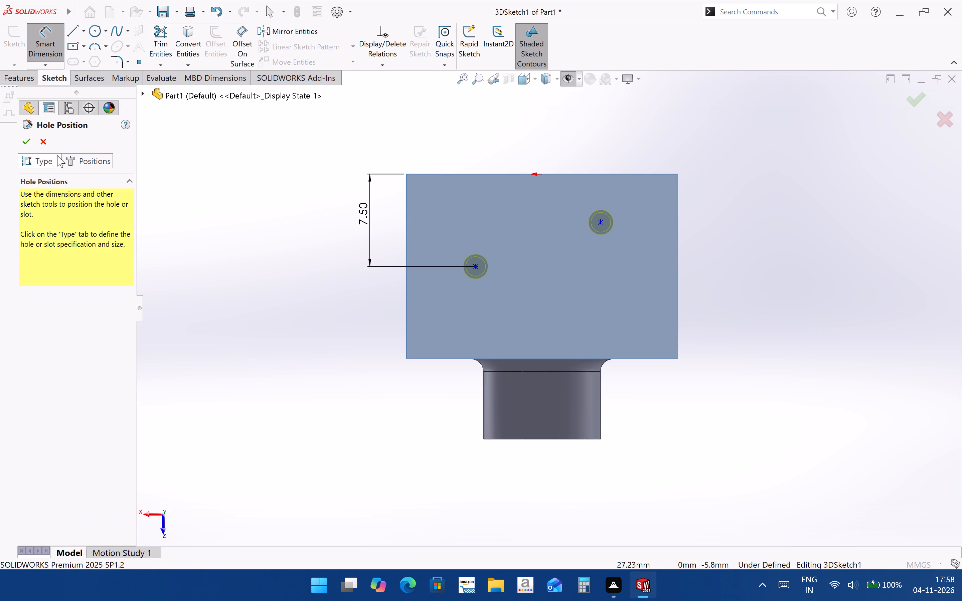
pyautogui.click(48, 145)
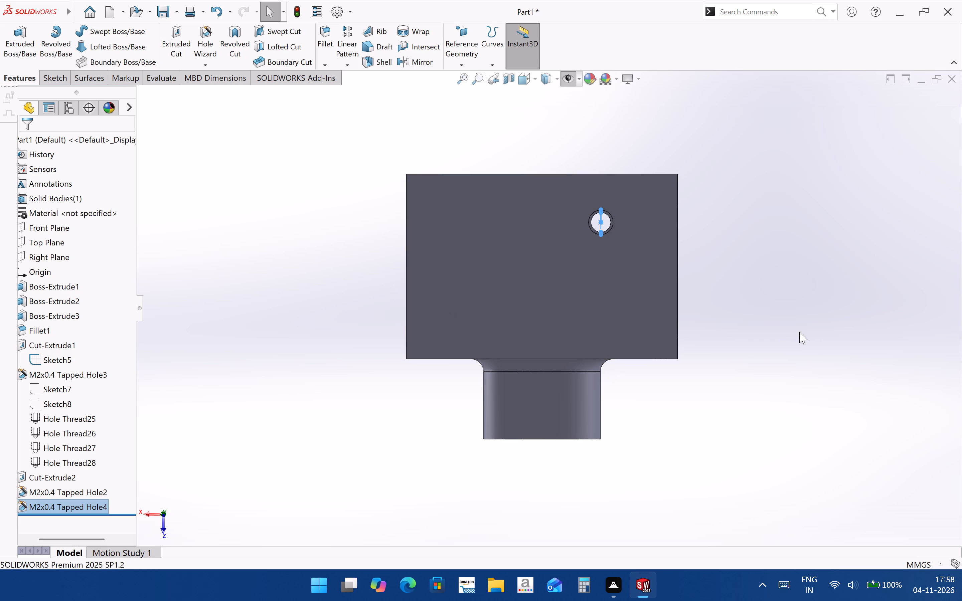
# Reopen M2x0.4 Tapped Hole4 and add a second hole position on the rectangular side face, about 10.5 mm from the existing one.
pyautogui.click(799, 332)
pyautogui.click(40, 510)
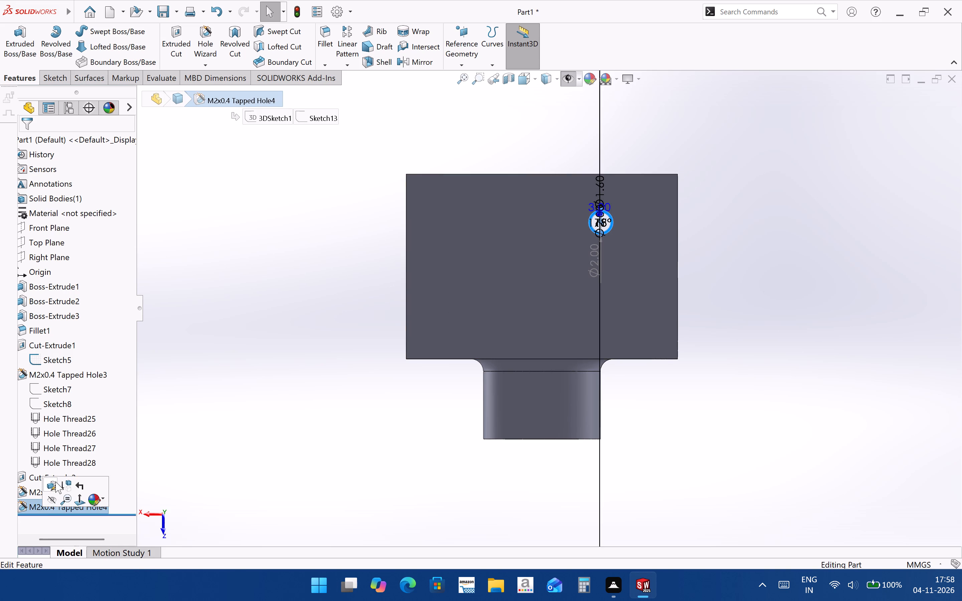
pyautogui.click(280, 491)
pyautogui.click(29, 507)
pyautogui.scroll(2, 196, 477)
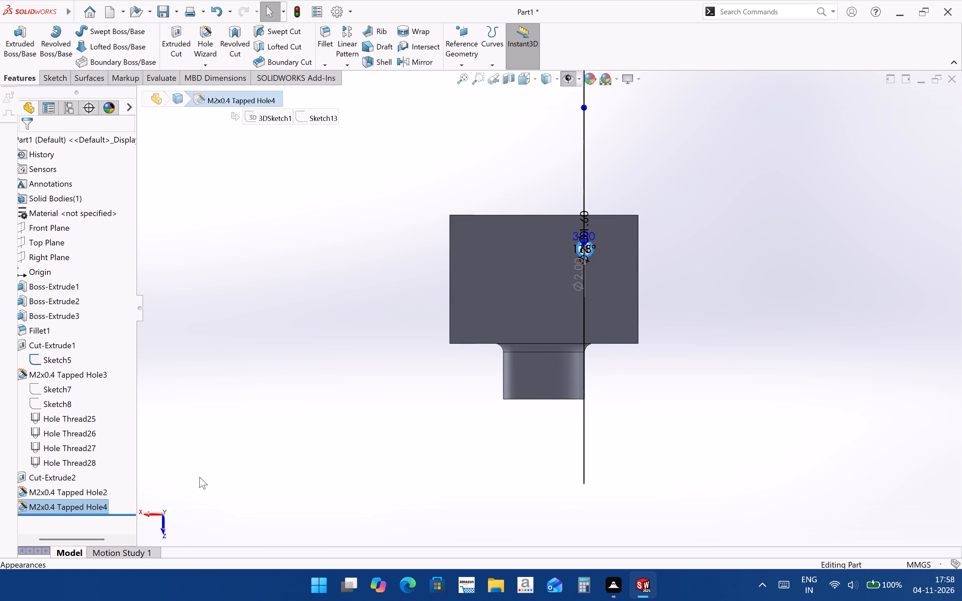
pyautogui.click(44, 505)
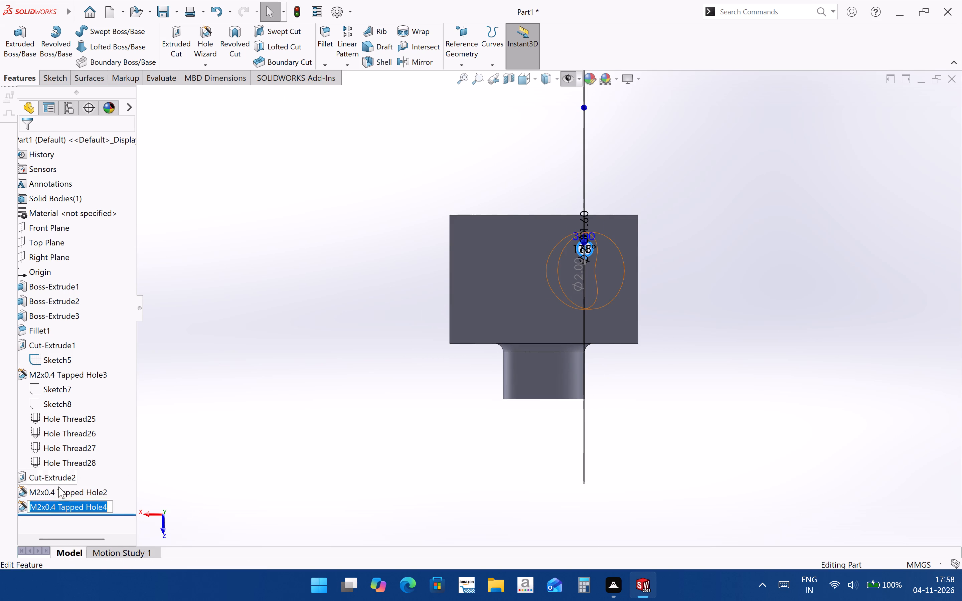
pyautogui.click(253, 504)
pyautogui.click(103, 507)
pyautogui.click(111, 484)
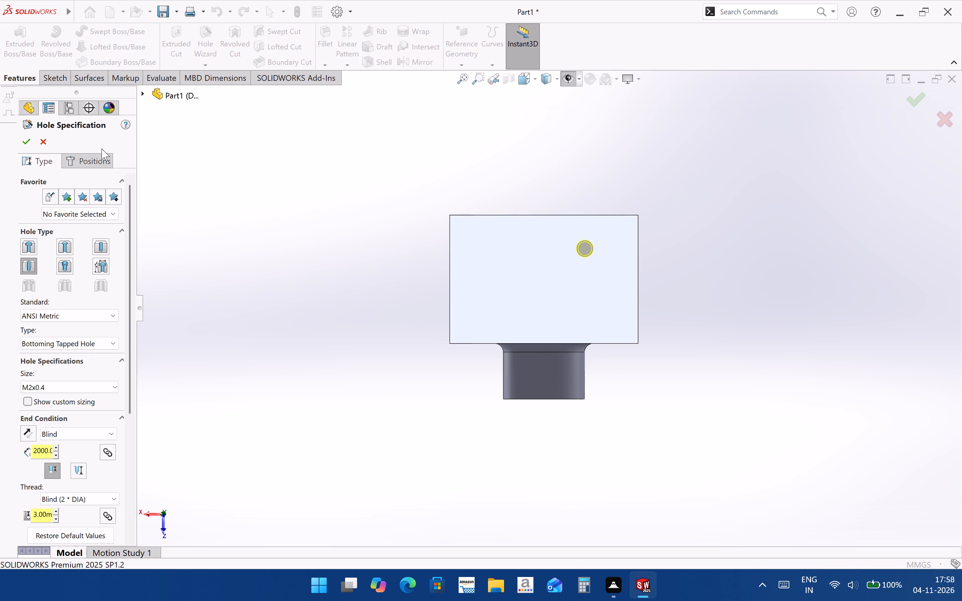
pyautogui.click(101, 159)
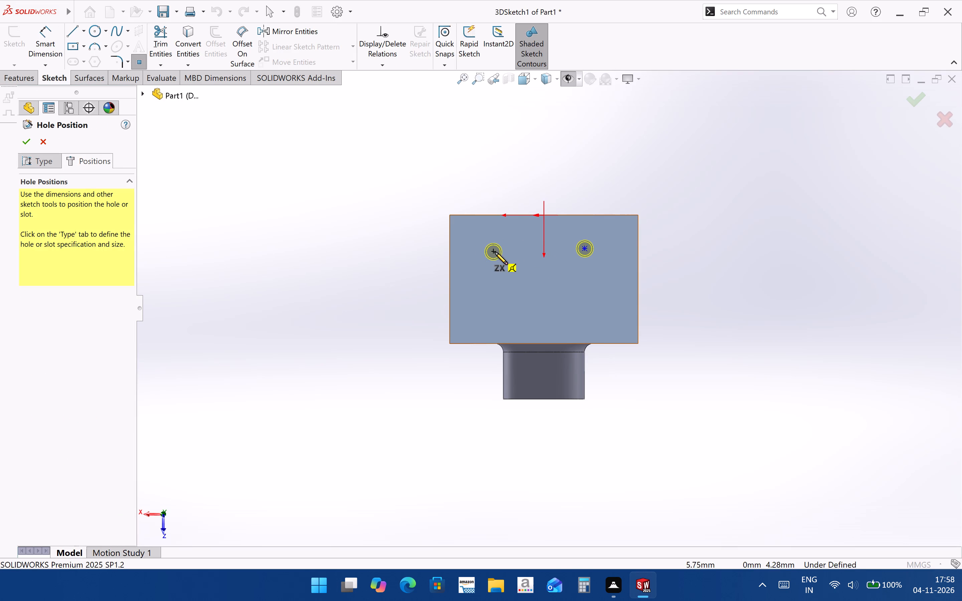
pyautogui.click(495, 251)
pyautogui.scroll(-1, 571, 276)
pyautogui.press('Escape')
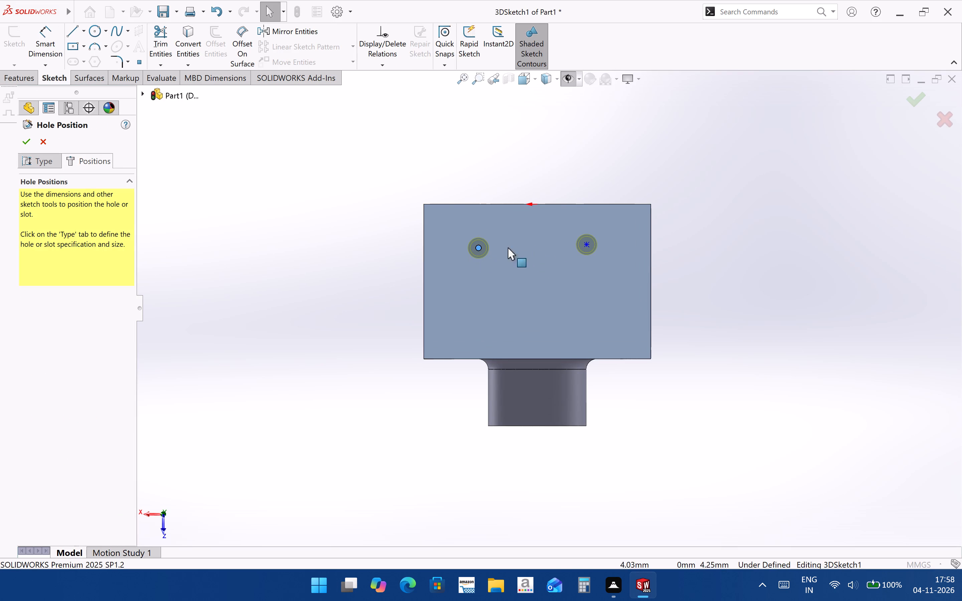
# Align the two hole points on the side face with an Along X relation.
pyautogui.keyDown('ctrl'); pyautogui.click(588, 245); pyautogui.keyUp('ctrl')
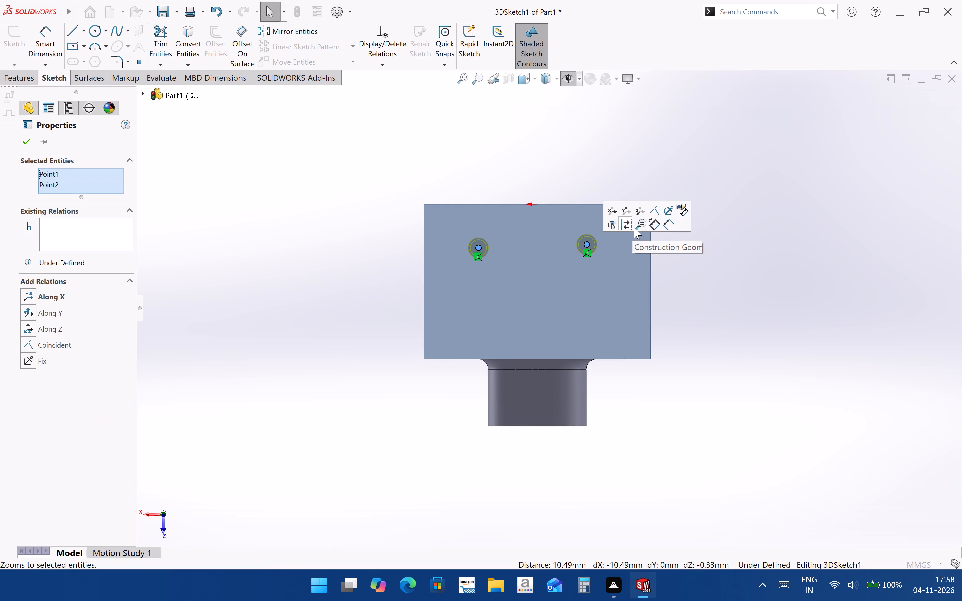
pyautogui.click(702, 255)
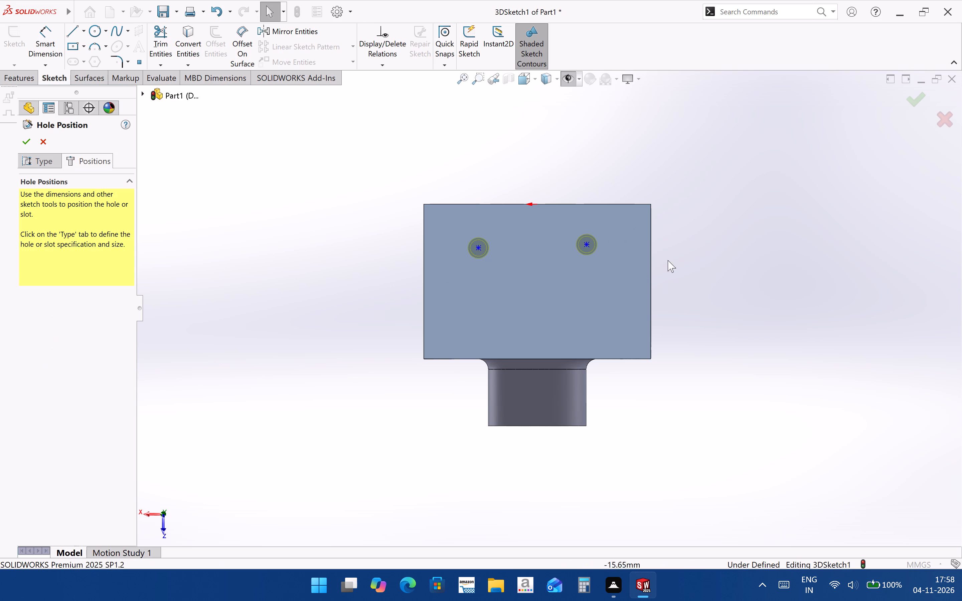
pyautogui.scroll(-3, 568, 222)
pyautogui.click(406, 282)
pyautogui.click(411, 281)
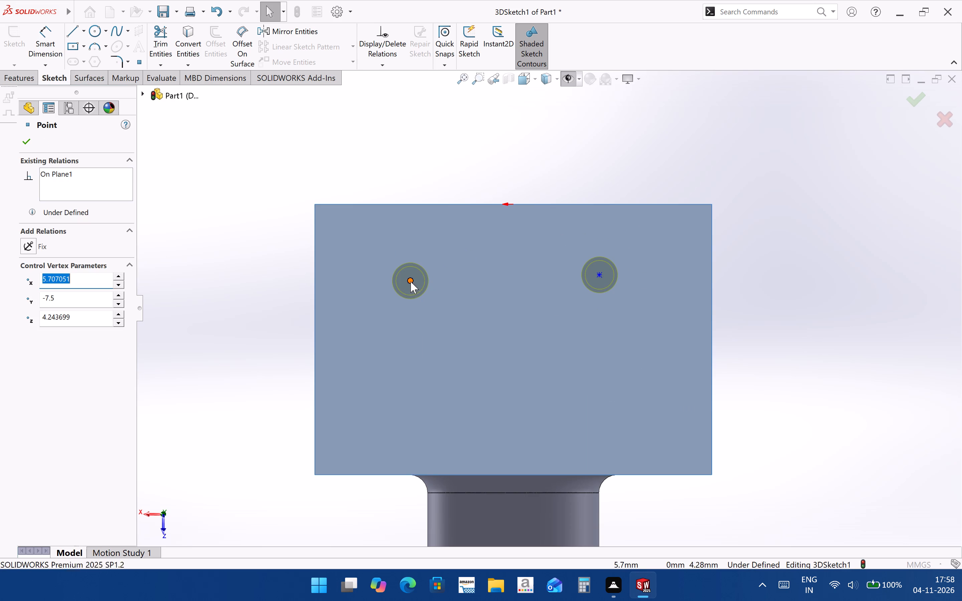
pyautogui.keyDown('ctrl'); pyautogui.click(599, 275); pyautogui.keyUp('ctrl')
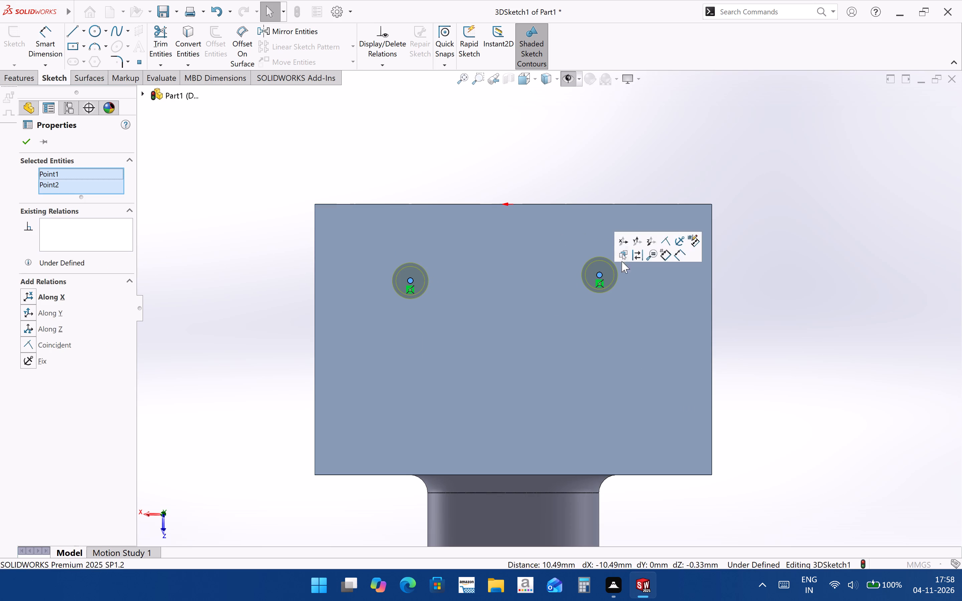
pyautogui.click(50, 300)
pyautogui.click(813, 298)
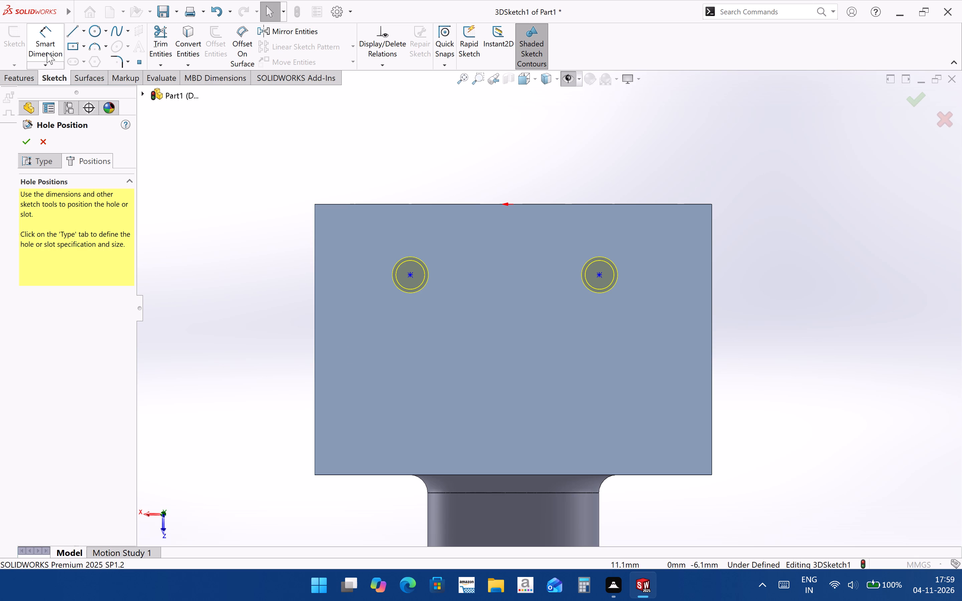
# Dimension the spacing between the two hole points to 12 mm.
pyautogui.click(55, 42)
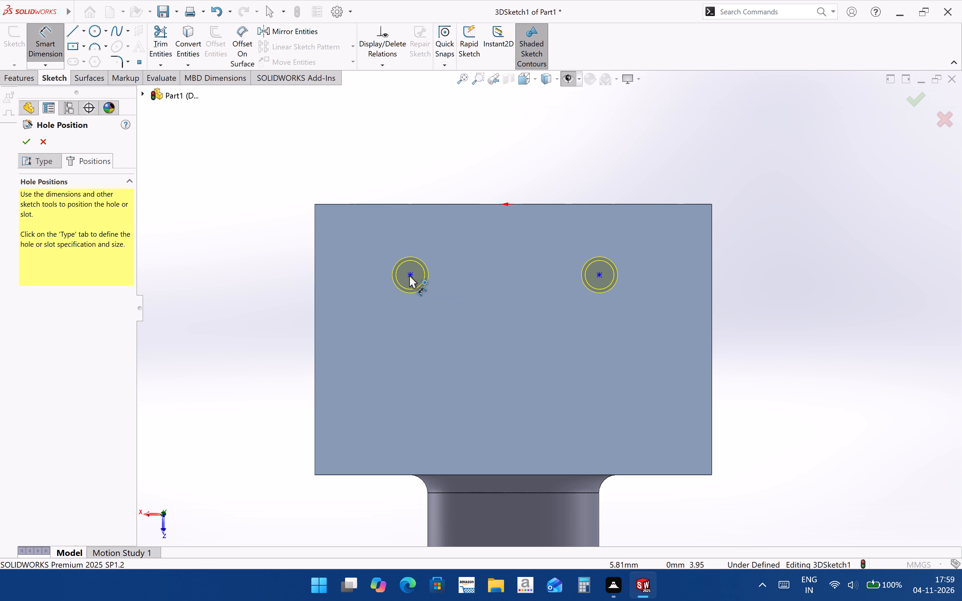
pyautogui.click(409, 275)
pyautogui.click(598, 274)
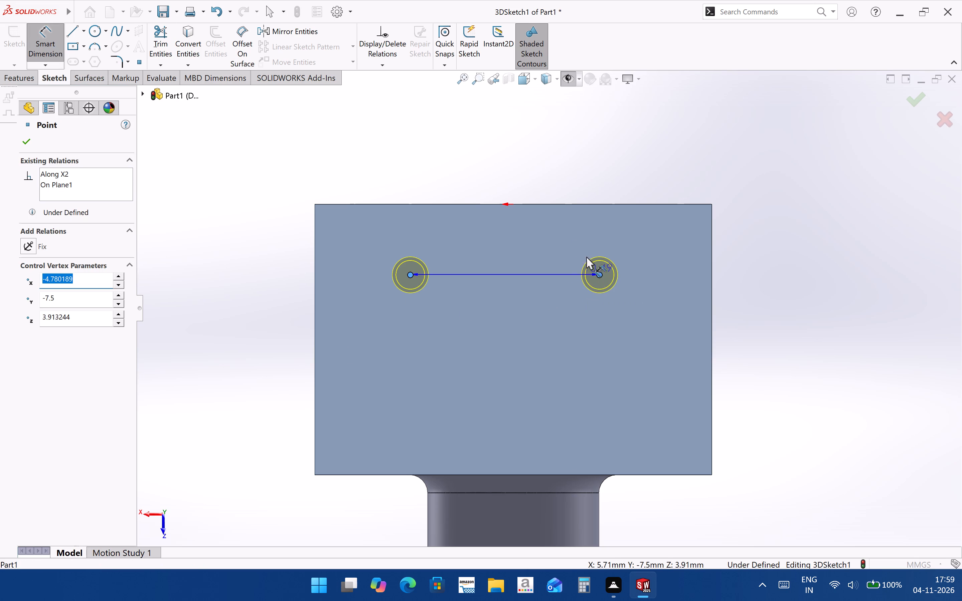
pyautogui.click(529, 171)
pyautogui.write('12')
pyautogui.press('Return')
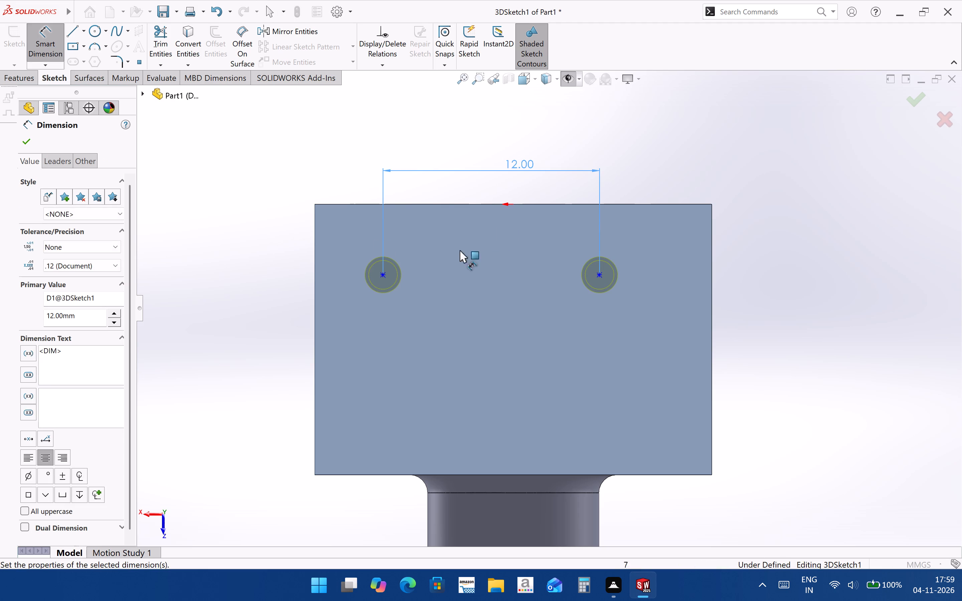
# Dimension the newly added hole point 5 mm from the nearest short side edge of the face.
pyautogui.click(384, 275)
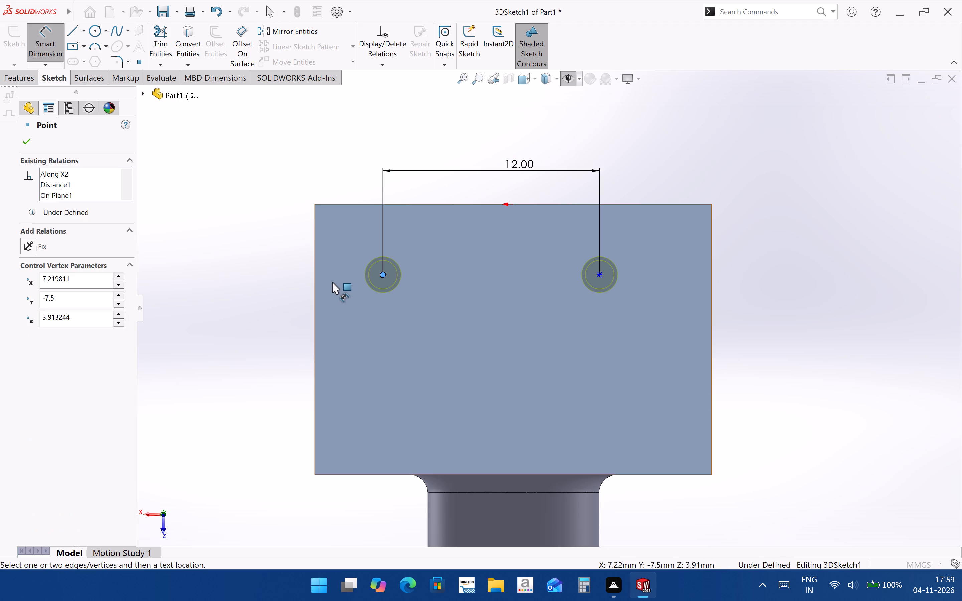
pyautogui.click(316, 284)
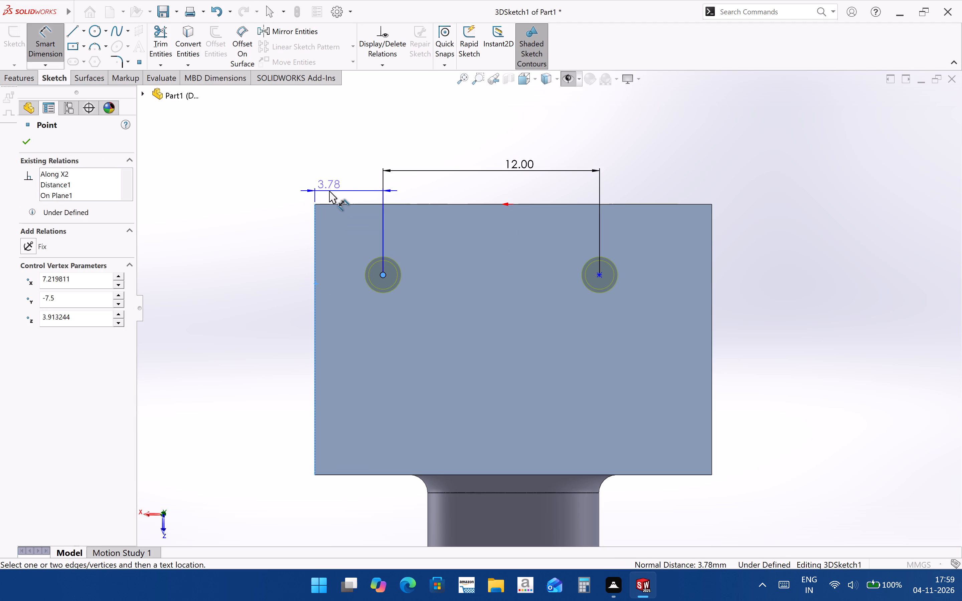
pyautogui.click(329, 191)
pyautogui.press('5')
pyautogui.press('Return')
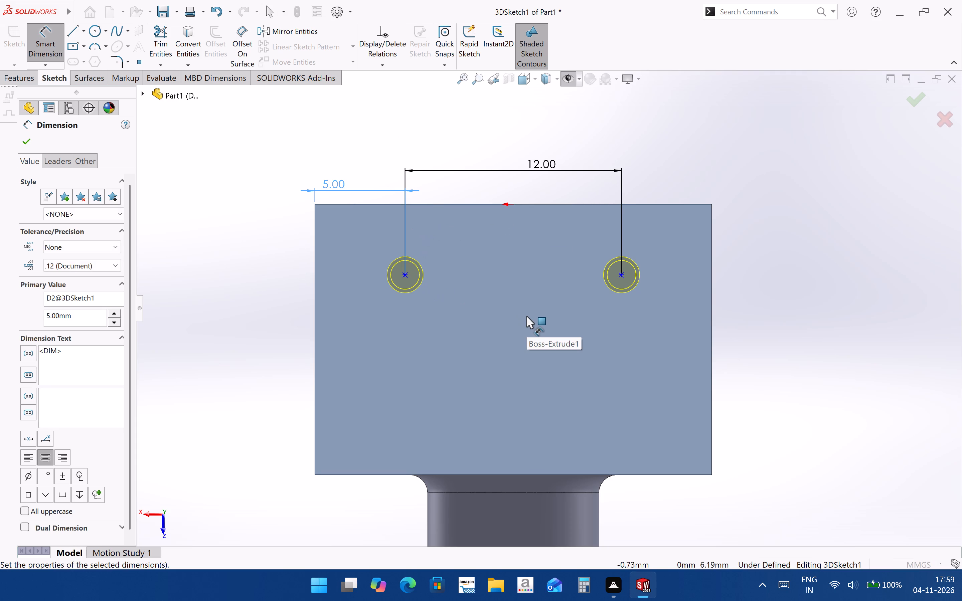
# Dimension the same hole point 7.5 mm from the face edge farthest from the boss, and apply the hole feature.
pyautogui.click(406, 274)
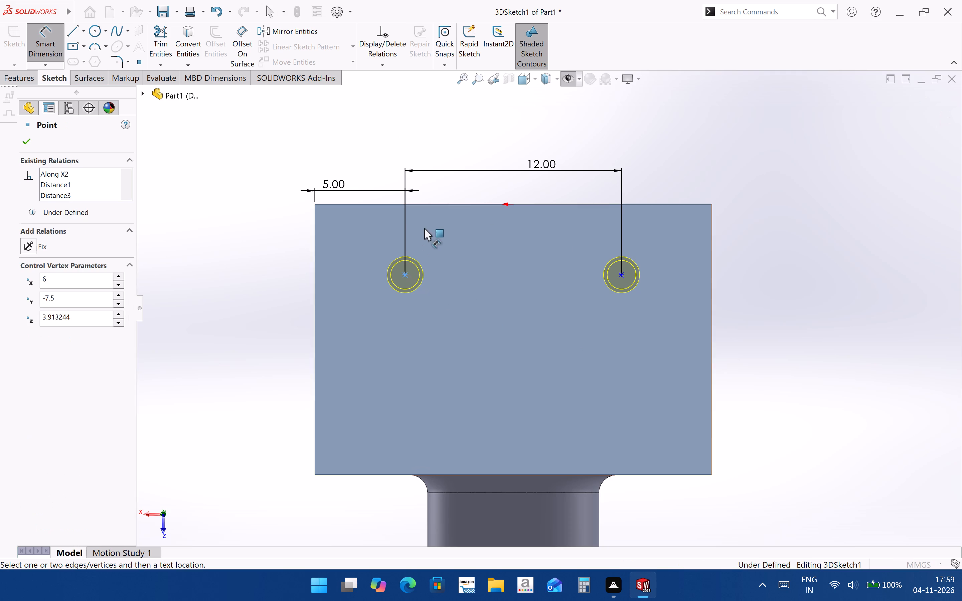
pyautogui.click(434, 204)
pyautogui.click(294, 255)
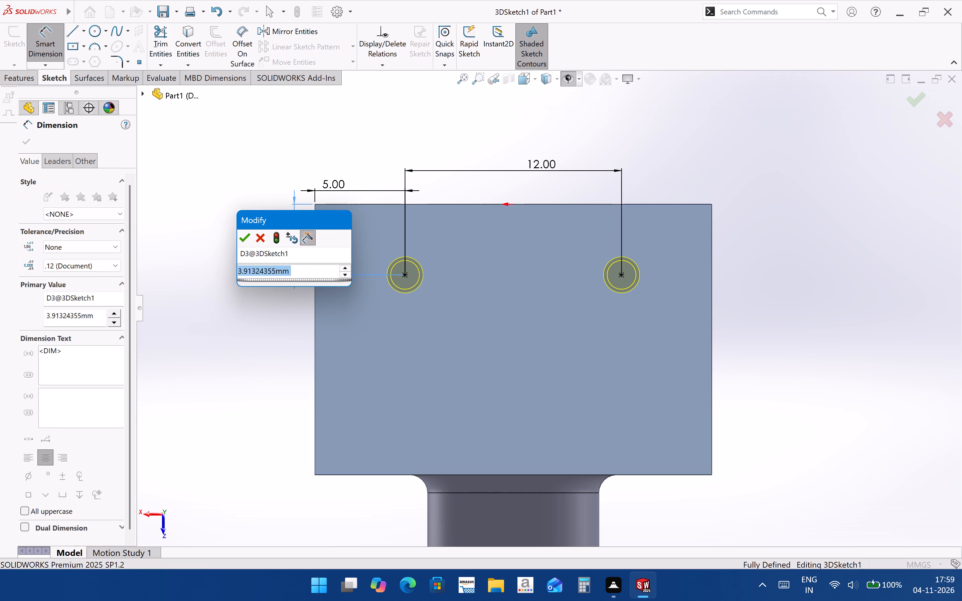
pyautogui.press('1')
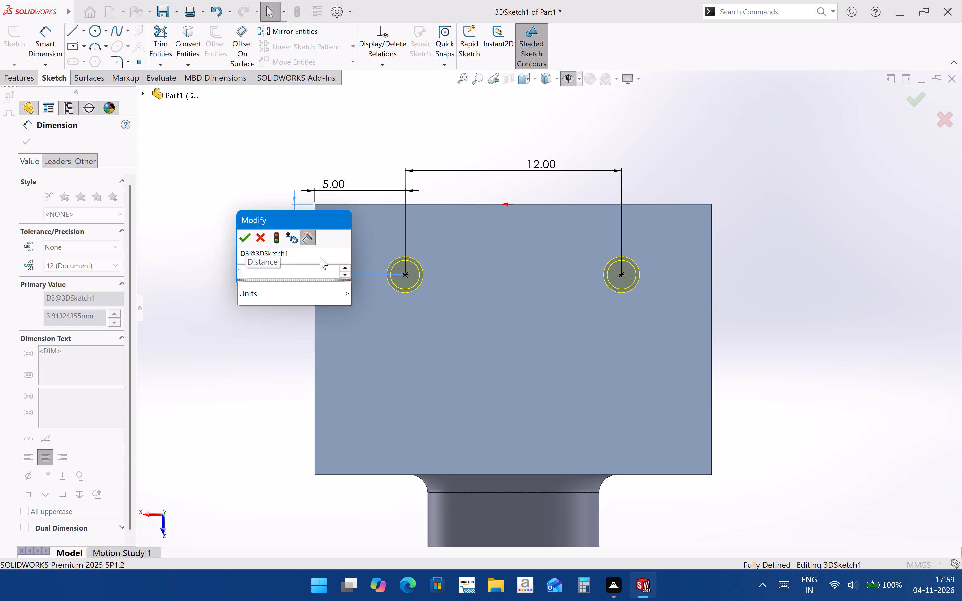
pyautogui.press('BackSpace')
pyautogui.write('7.5')
pyautogui.press('Return')
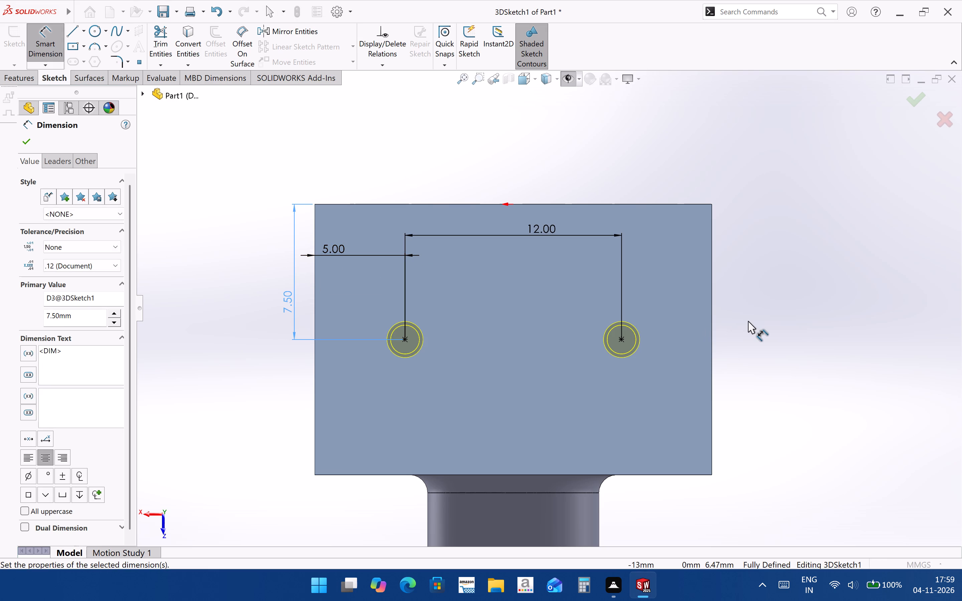
pyautogui.click(927, 98)
# Examine the housing from several angles to check the tapped holes, bores and boss.
pyautogui.moveTo(713, 332); pyautogui.dragTo(713, 503, button='middle')
pyautogui.scroll(5, 555, 289)
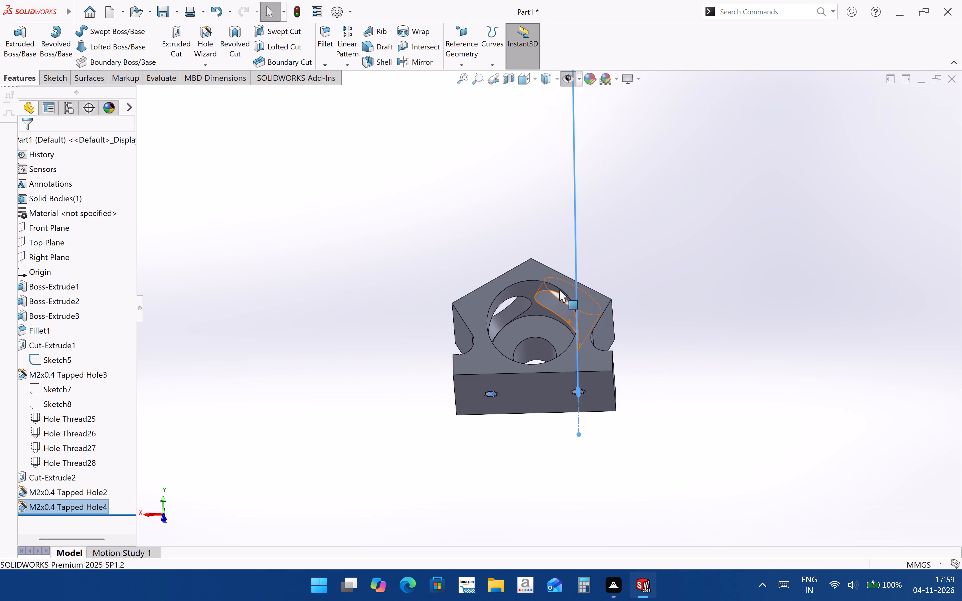
pyautogui.moveTo(575, 394); pyautogui.dragTo(607, 527, button='middle')
pyautogui.moveTo(605, 413); pyautogui.dragTo(579, 398, button='middle')
pyautogui.click(689, 370)
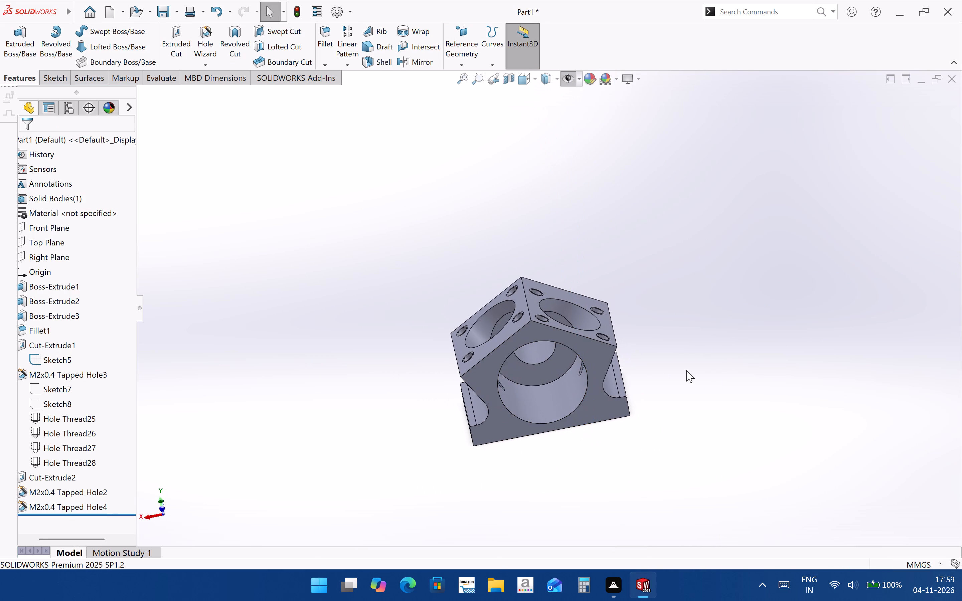
pyautogui.scroll(-3, 510, 451)
pyautogui.moveTo(572, 387); pyautogui.dragTo(496, 500, button='middle')
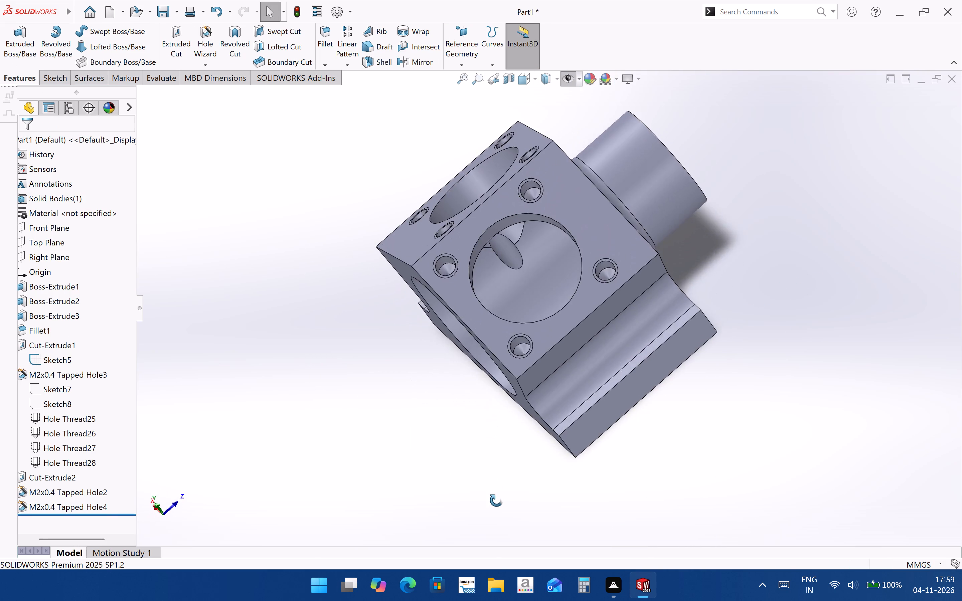
# Edit the tapped hole feature with the two M2x0.4 holes 12 mm apart, setting its blind hole depth to 2 mm.
pyautogui.moveTo(496, 500); pyautogui.dragTo(555, 423, button='middle')
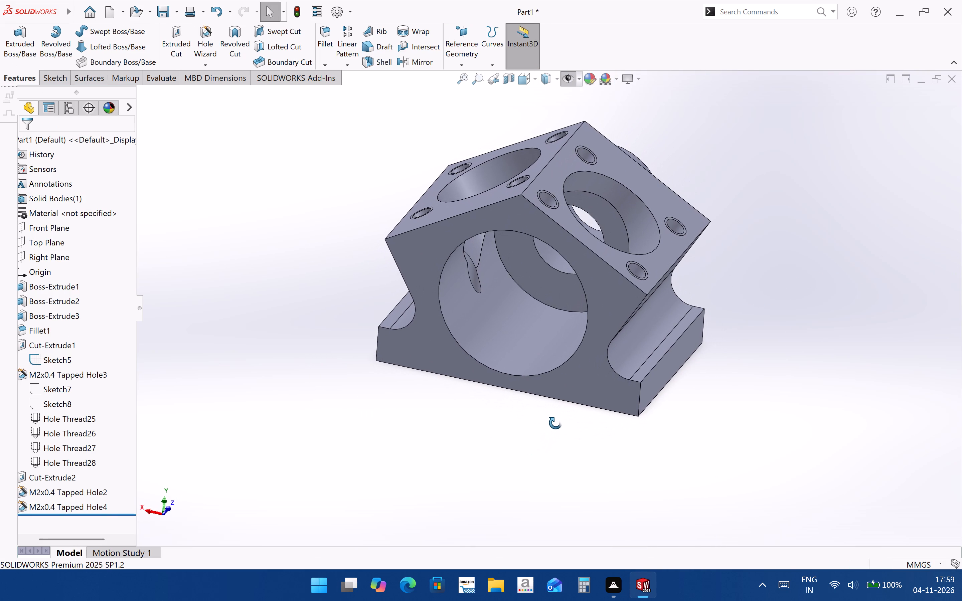
pyautogui.moveTo(555, 423); pyautogui.dragTo(543, 381, button='middle')
pyautogui.click(51, 504)
pyautogui.scroll(2, 199, 485)
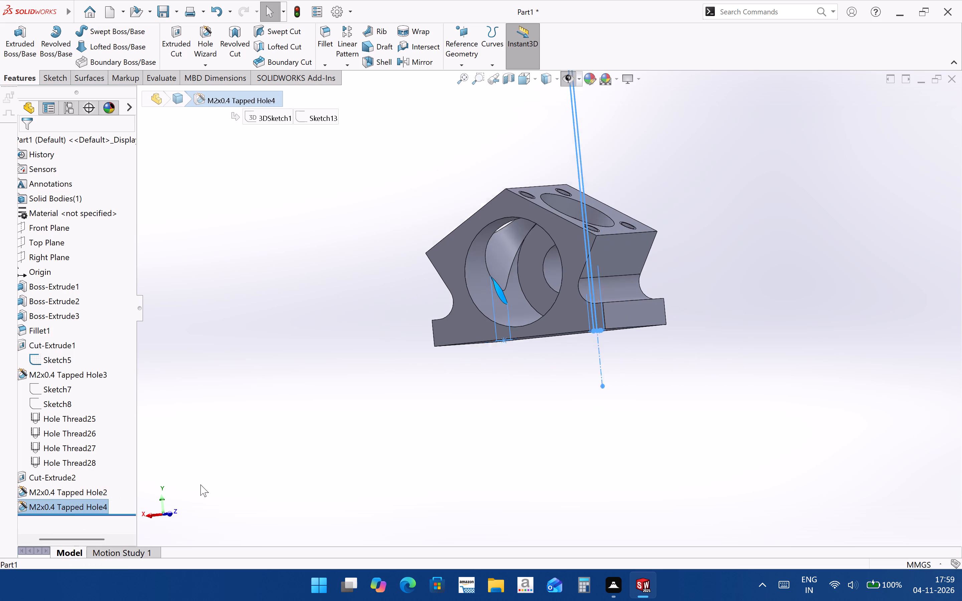
pyautogui.scroll(1, 200, 484)
pyautogui.scroll(-2, 486, 259)
pyautogui.moveTo(89, 535); pyautogui.dragTo(6, 531)
pyautogui.click(27, 508)
pyautogui.click(68, 461)
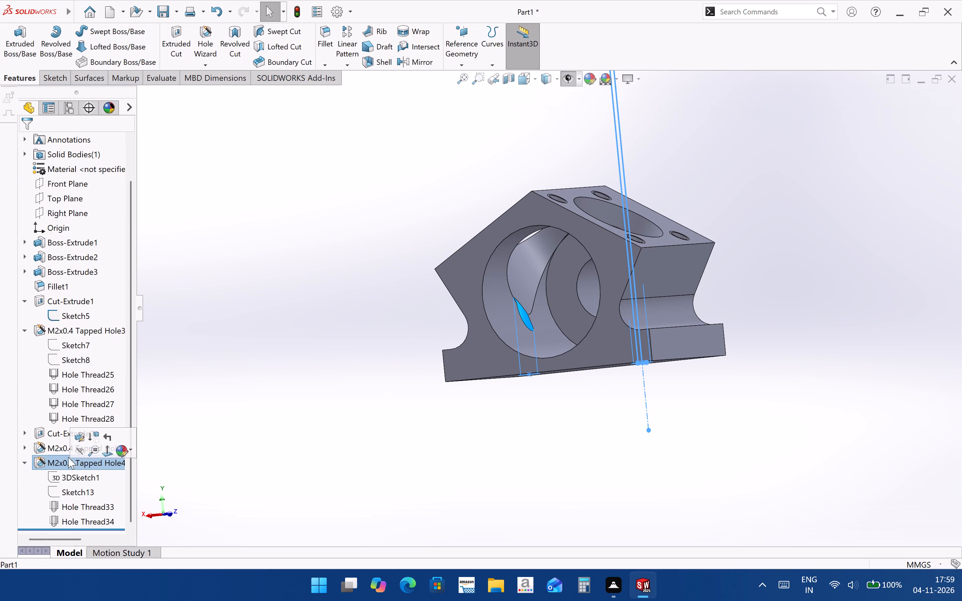
pyautogui.click(197, 482)
pyautogui.click(60, 464)
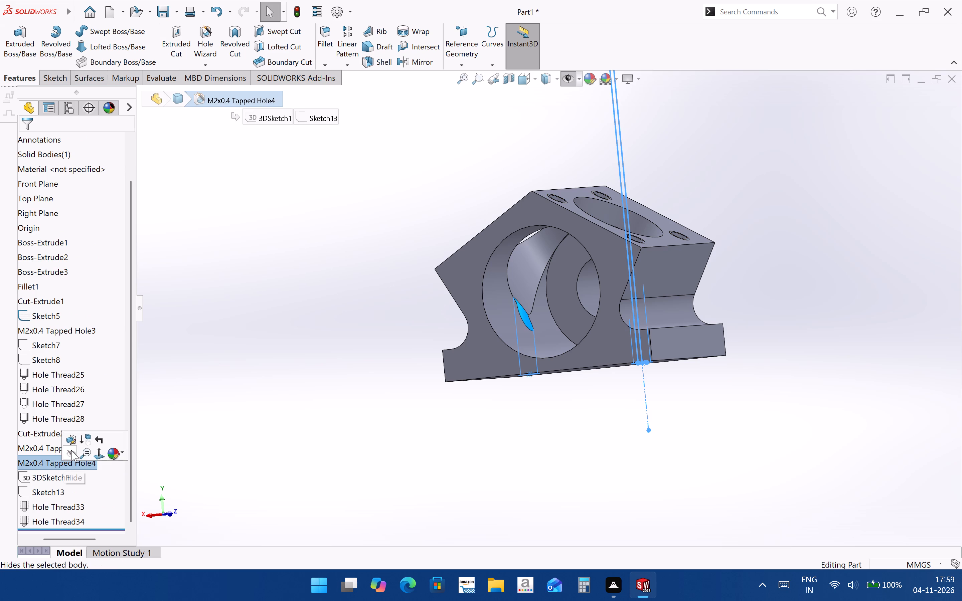
pyautogui.click(71, 442)
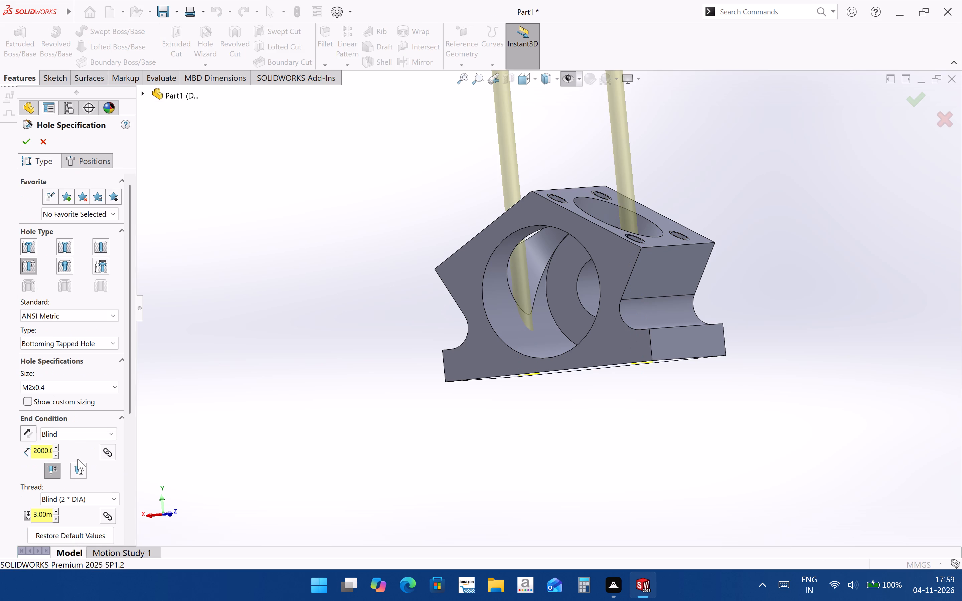
pyautogui.moveTo(50, 449); pyautogui.dragTo(0, 444)
pyautogui.press('Right')
pyautogui.press('Right')
pyautogui.press('Right')
pyautogui.press('Right')
pyautogui.press('Right')
pyautogui.press('Right')
pyautogui.press('Right')
pyautogui.press('Right')
pyautogui.press('Right')
pyautogui.press('Right')
pyautogui.press('Right')
pyautogui.press('Right')
pyautogui.press('Right')
pyautogui.press('Right')
pyautogui.press('Right')
pyautogui.press('Right')
pyautogui.press('BackSpace')
pyautogui.press('BackSpace')
pyautogui.press('BackSpace')
pyautogui.press('BackSpace')
pyautogui.press('BackSpace')
pyautogui.press('BackSpace')
pyautogui.press('BackSpace')
pyautogui.press('BackSpace')
pyautogui.press('BackSpace')
pyautogui.press('BackSpace')
pyautogui.press('BackSpace')
pyautogui.press('BackSpace')
pyautogui.press('BackSpace')
pyautogui.press('BackSpace')
pyautogui.press('BackSpace')
pyautogui.press('BackSpace')
pyautogui.press('BackSpace')
pyautogui.press('BackSpace')
pyautogui.press('BackSpace')
pyautogui.press('BackSpace')
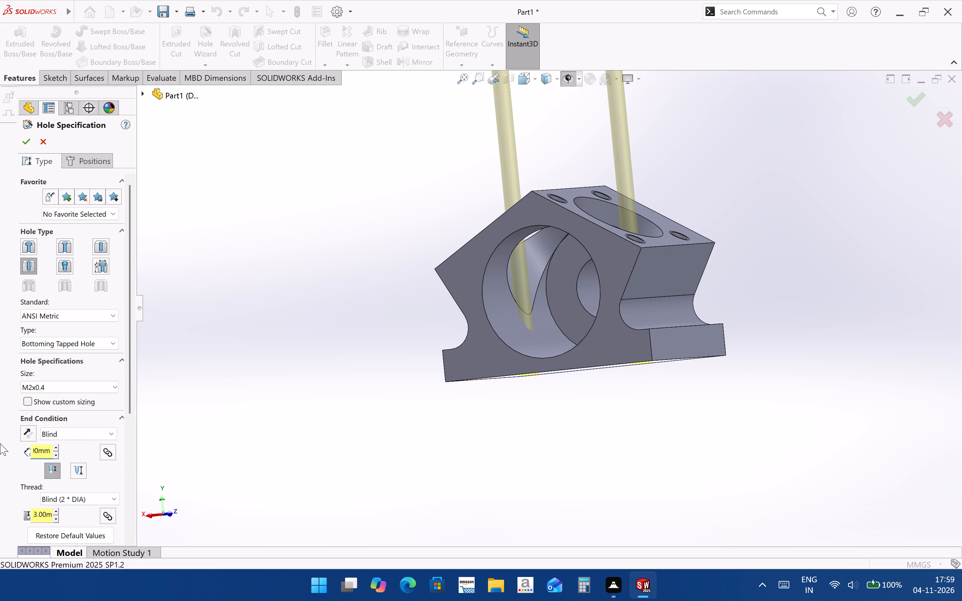
pyautogui.press('2')
pyautogui.write('mm')
pyautogui.press('Return')
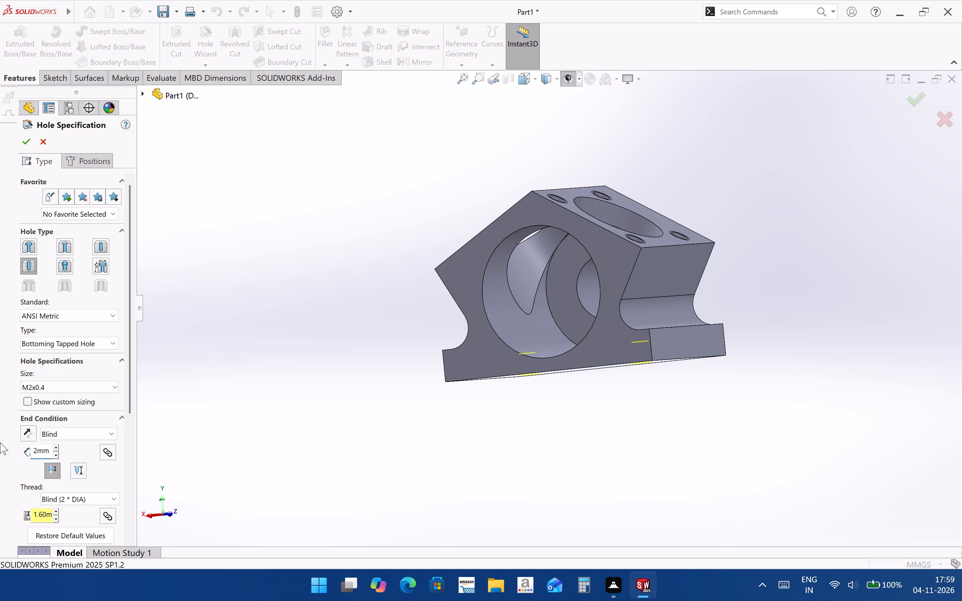
pyautogui.click(23, 142)
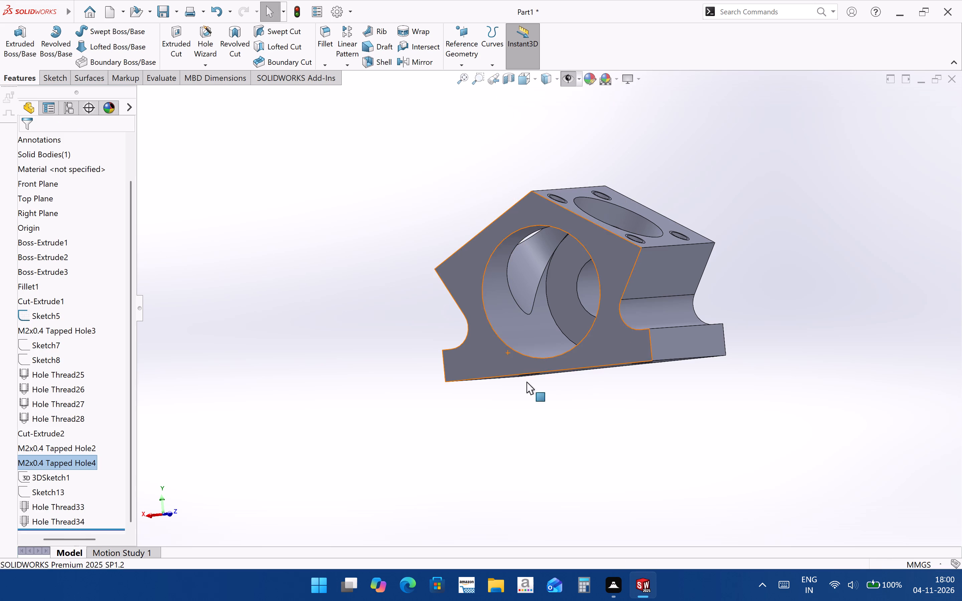
# Examine the housing from several angles, checking the two base holes, the corner tapped holes, the bores and the boss.
pyautogui.click(559, 422)
pyautogui.moveTo(587, 365); pyautogui.dragTo(628, 496, button='middle')
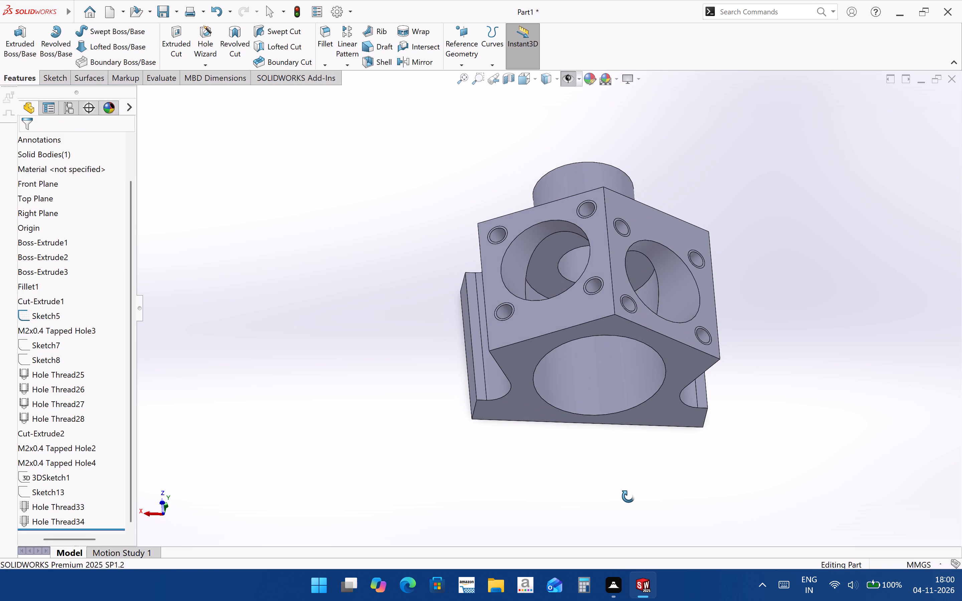
pyautogui.moveTo(628, 496); pyautogui.dragTo(577, 577, button='middle')
pyautogui.scroll(-7, 607, 272)
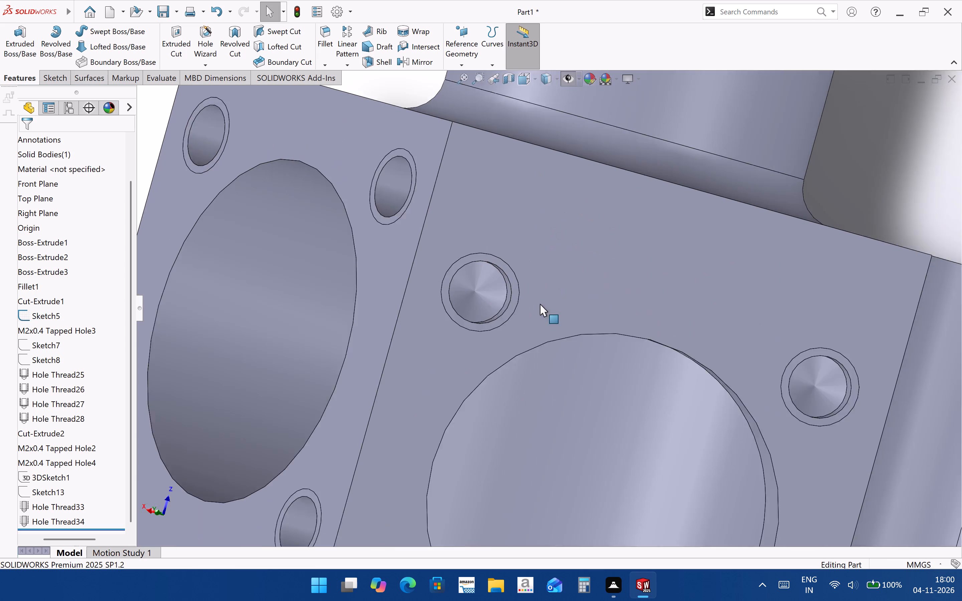
pyautogui.scroll(-1, 540, 304)
pyautogui.moveTo(535, 290); pyautogui.dragTo(512, 159, button='middle')
pyautogui.scroll(4, 572, 242)
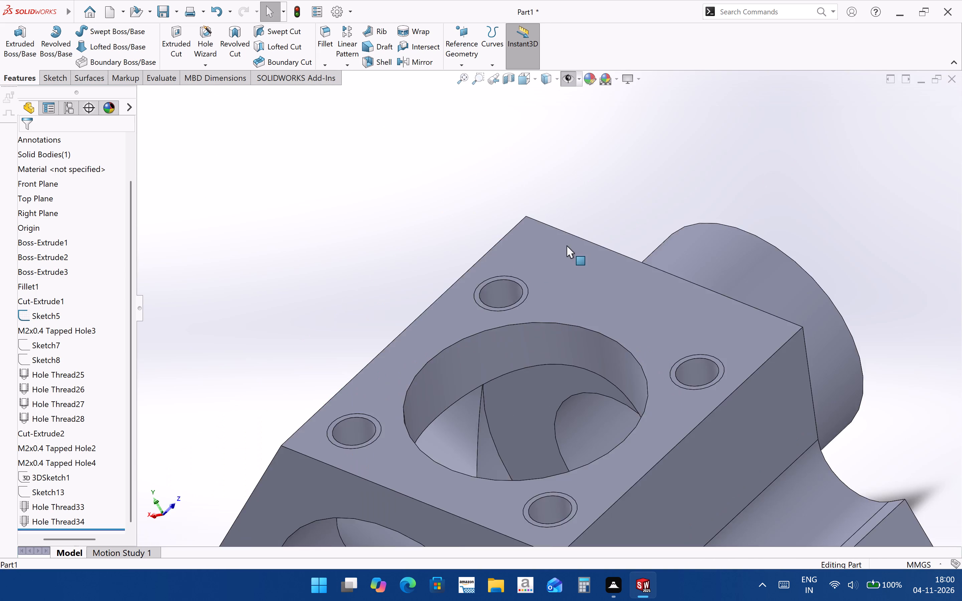
pyautogui.moveTo(572, 247); pyautogui.dragTo(691, 239, button='middle')
pyautogui.scroll(6, 688, 288)
pyautogui.moveTo(618, 394); pyautogui.dragTo(605, 376, button='middle')
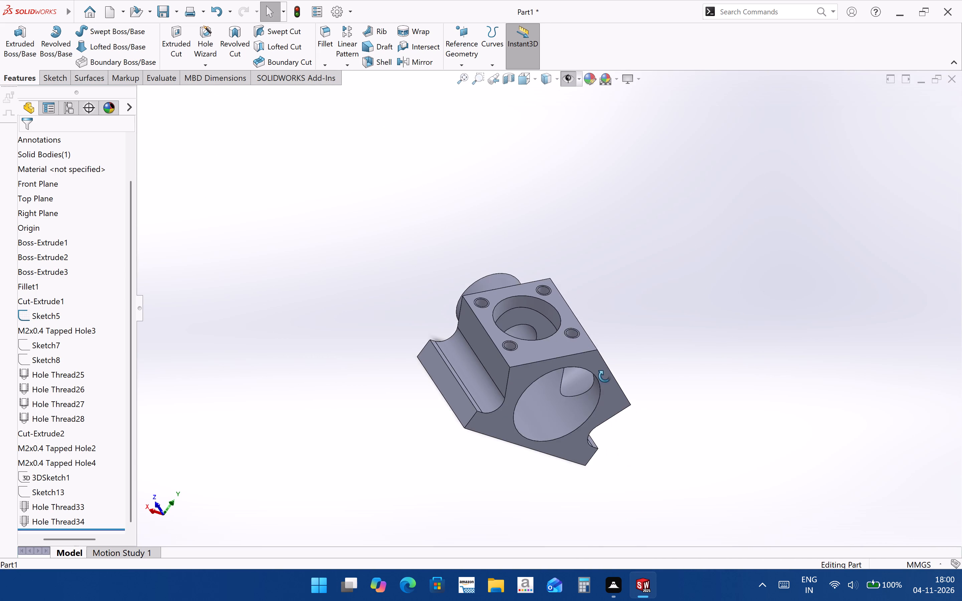
pyautogui.moveTo(605, 376); pyautogui.dragTo(607, 165, button='middle')
pyautogui.scroll(-6, 563, 317)
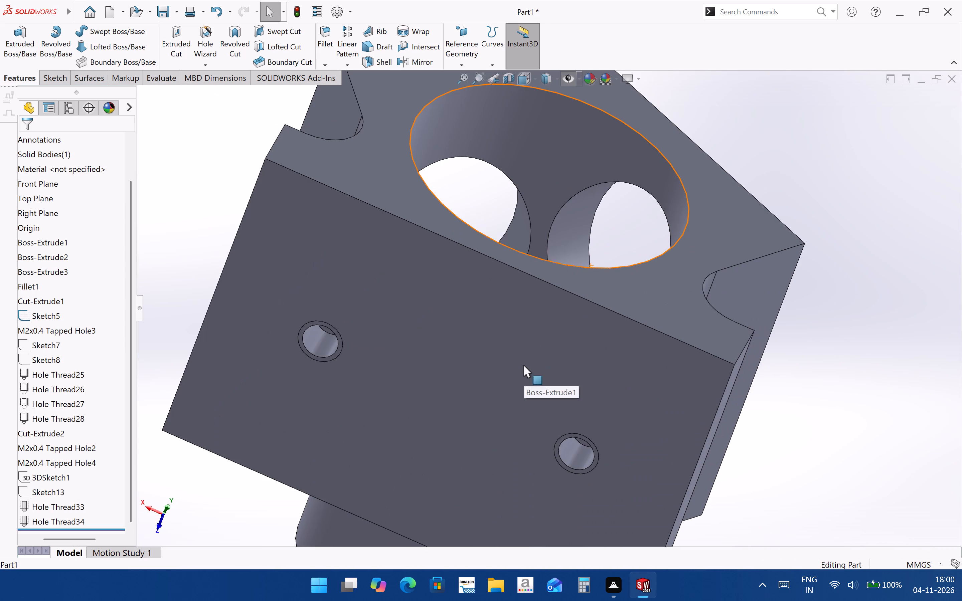
pyautogui.moveTo(520, 362); pyautogui.dragTo(353, 333, button='middle')
pyautogui.scroll(1, 351, 326)
pyautogui.scroll(6, 619, 402)
pyautogui.moveTo(611, 402); pyautogui.dragTo(586, 252, button='middle')
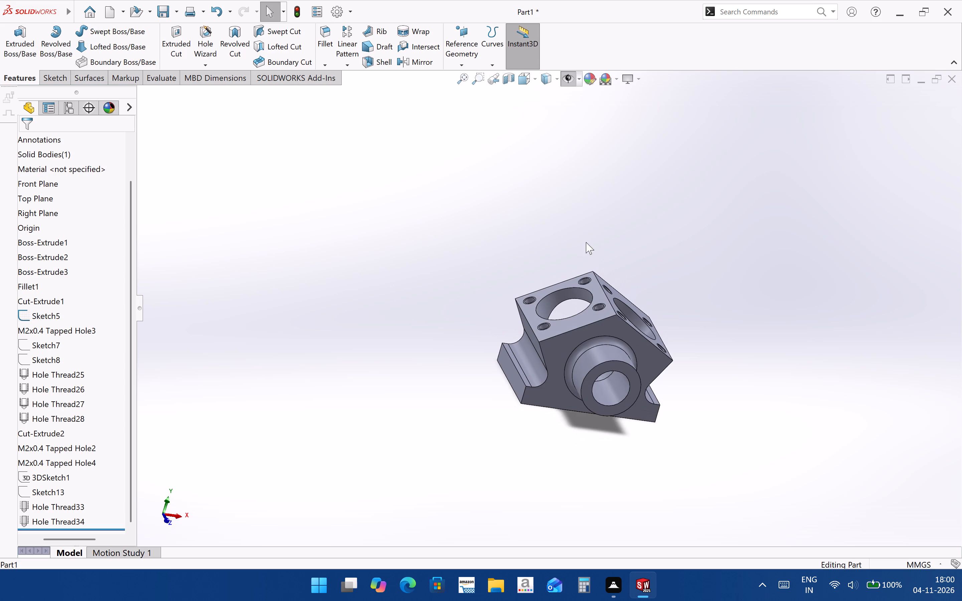
pyautogui.scroll(-3, 611, 316)
pyautogui.scroll(2, 611, 316)
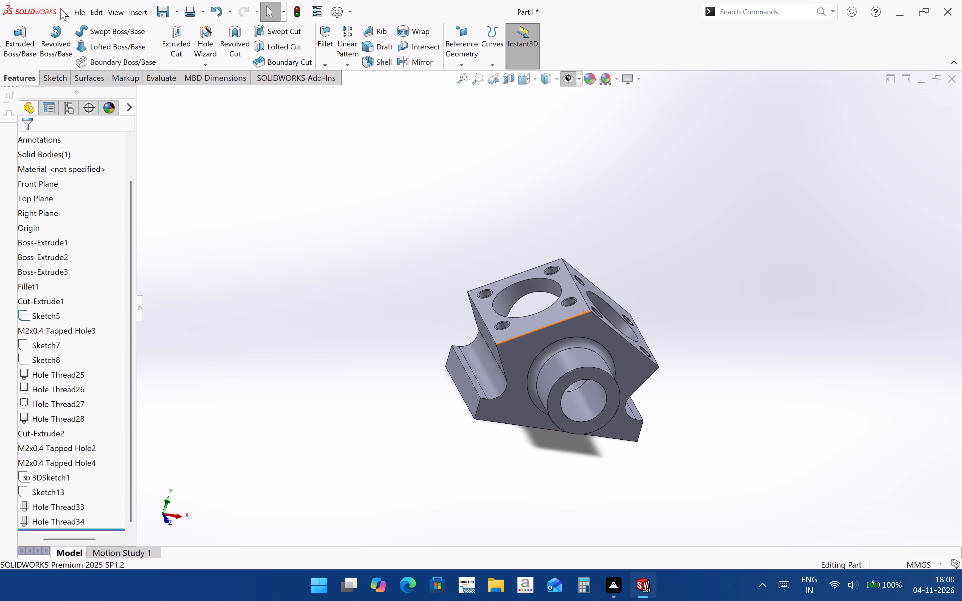
# Start saving the part as a SOLIDWORKS Part in the Solidworks documents folder, with its file name open for editing.
pyautogui.click(122, 146)
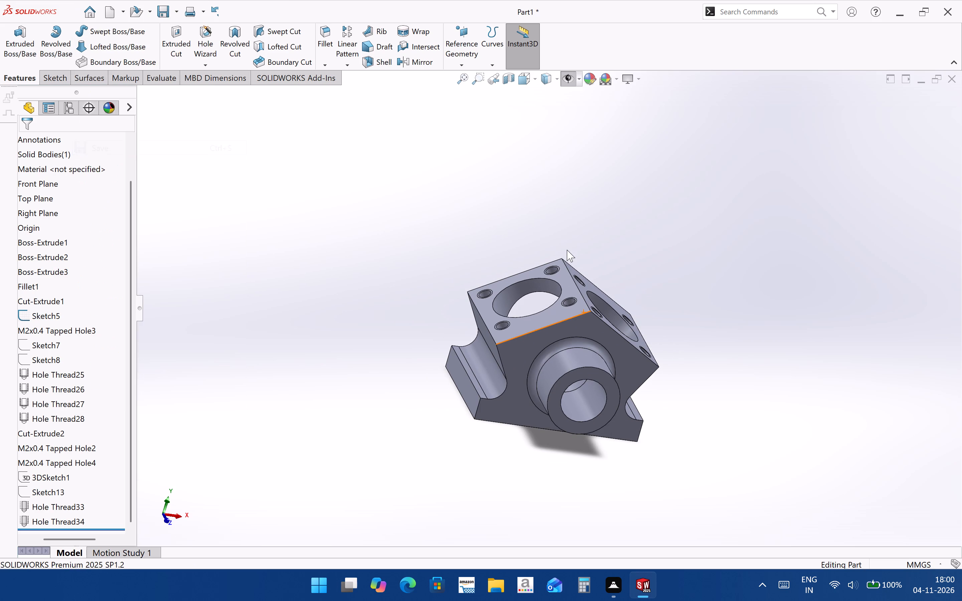
pyautogui.click(412, 303)
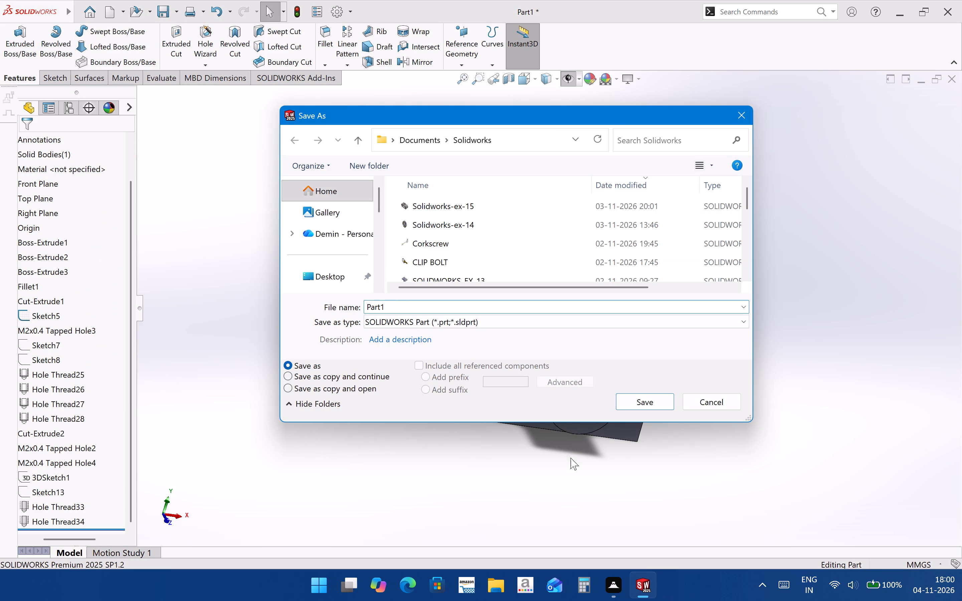
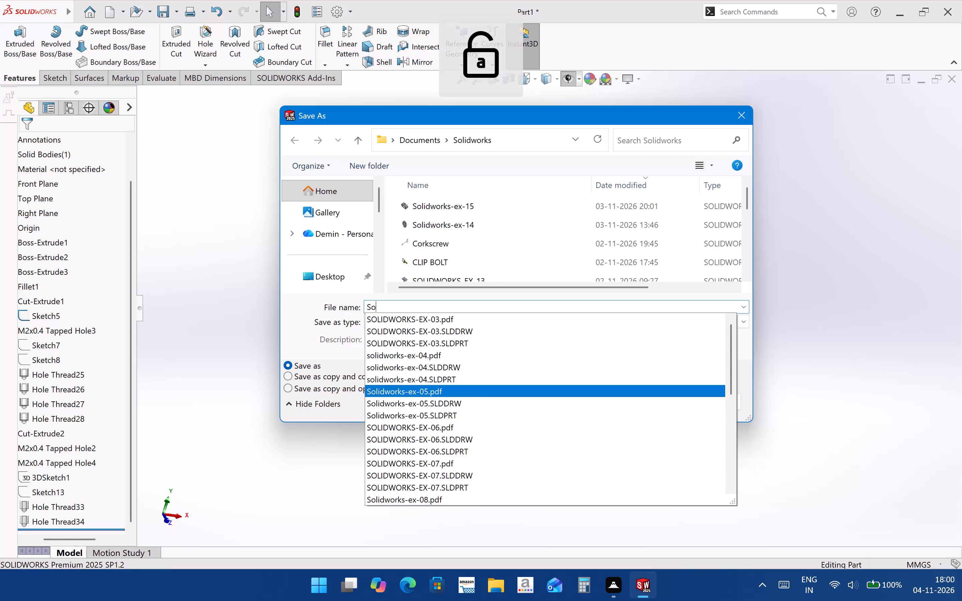
# Enter the beginning of the part's file name, completing the started text as "Solidworks-".
pyautogui.write('li')
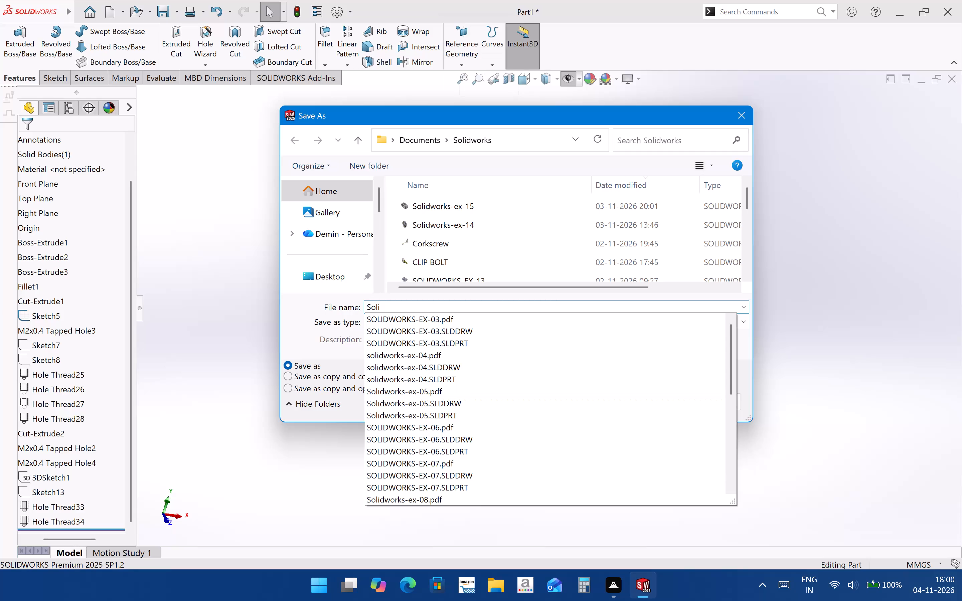
pyautogui.write('dworks')
pyautogui.write('-')
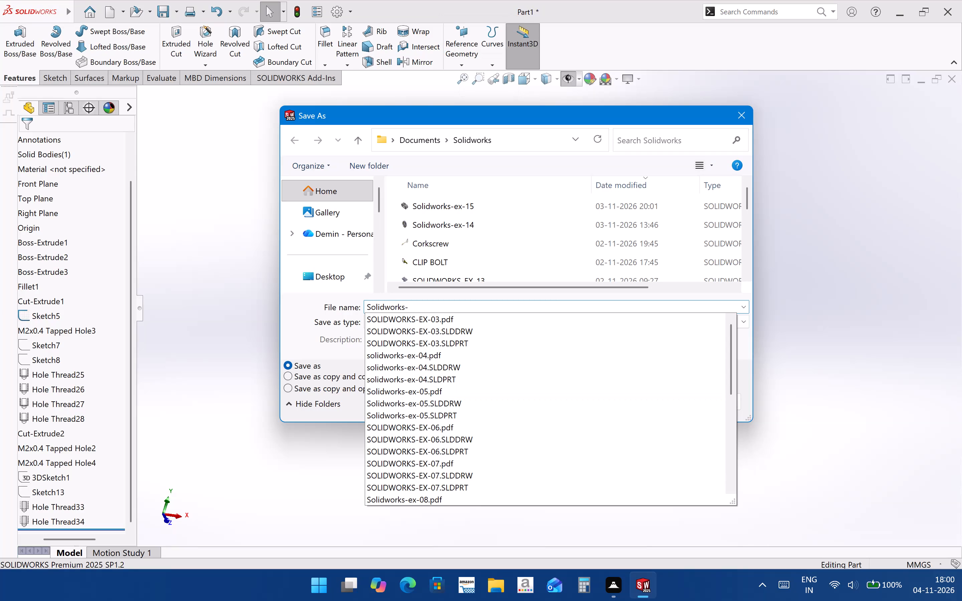
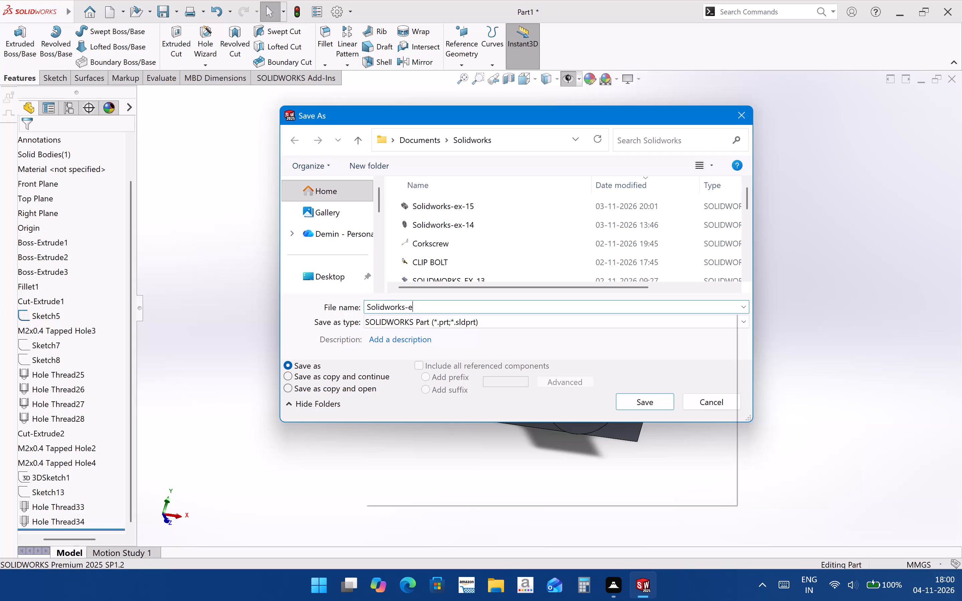
# Complete the part's file name as Solidworks-ex-16 and save it in the Solidworks folder.
pyautogui.write('-1')
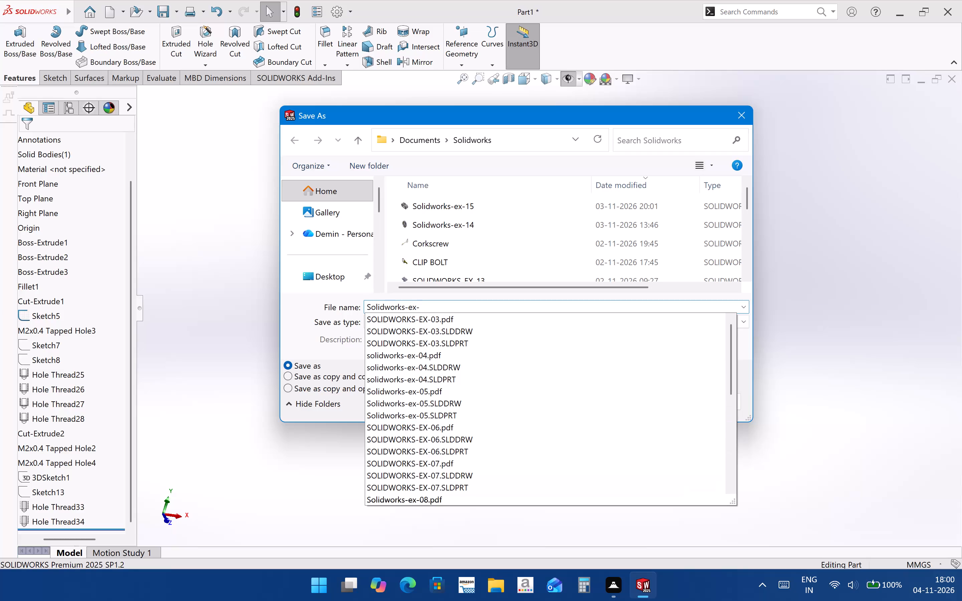
pyautogui.press('6')
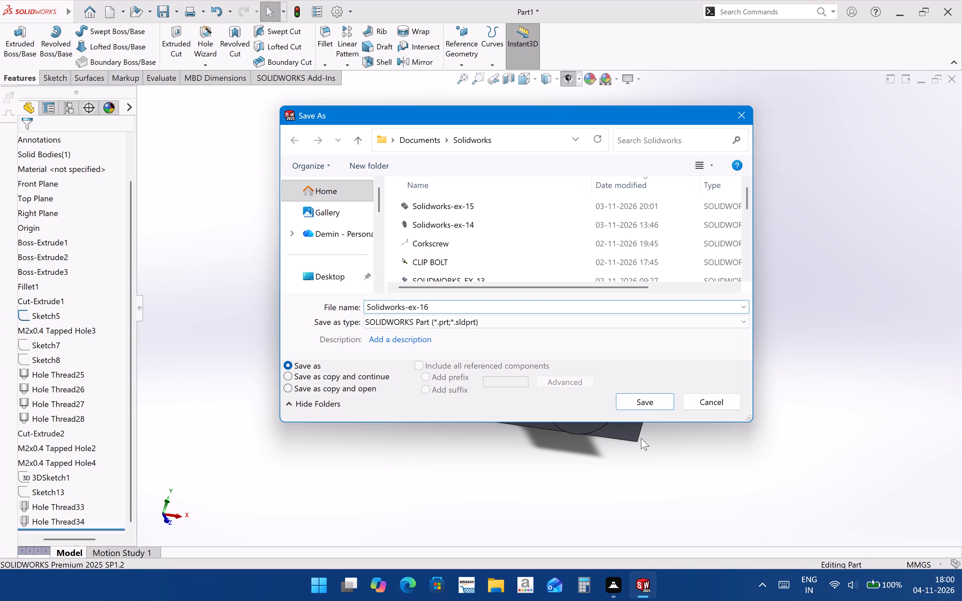
pyautogui.click(645, 400)
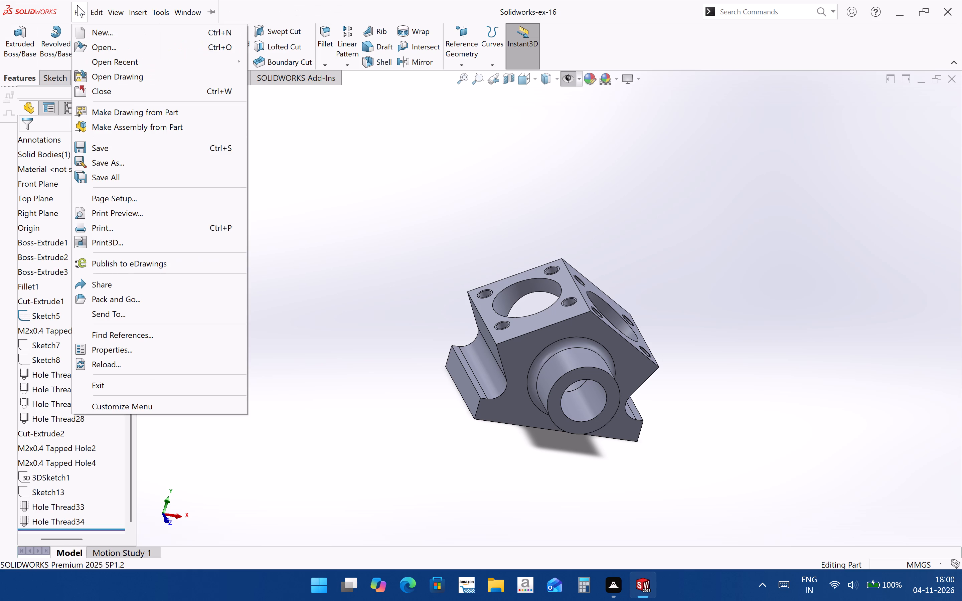
# Create a new drawing document using the custom sheet format dem format-02.slddrt.
pyautogui.click(98, 36)
pyautogui.click(228, 148)
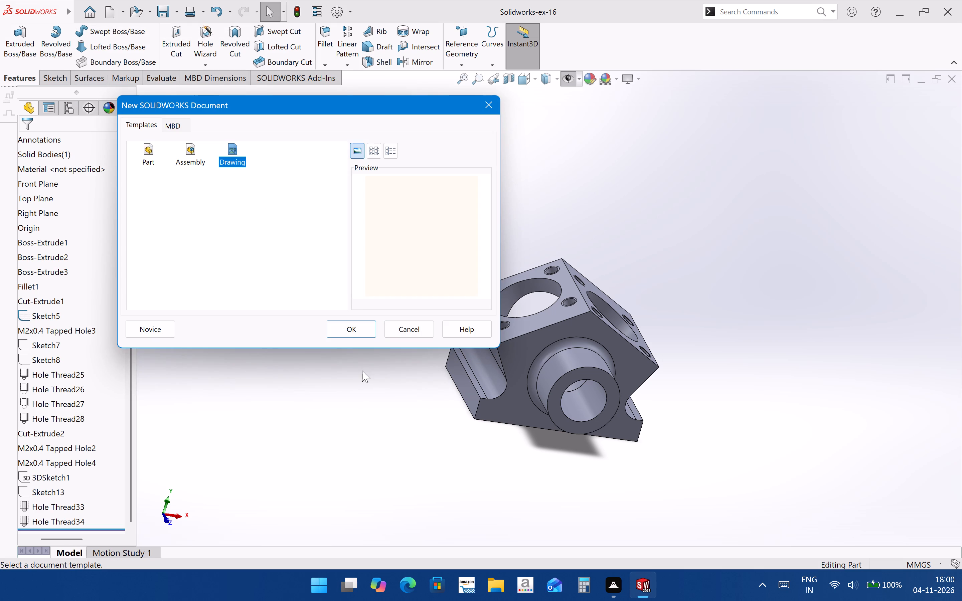
pyautogui.click(344, 325)
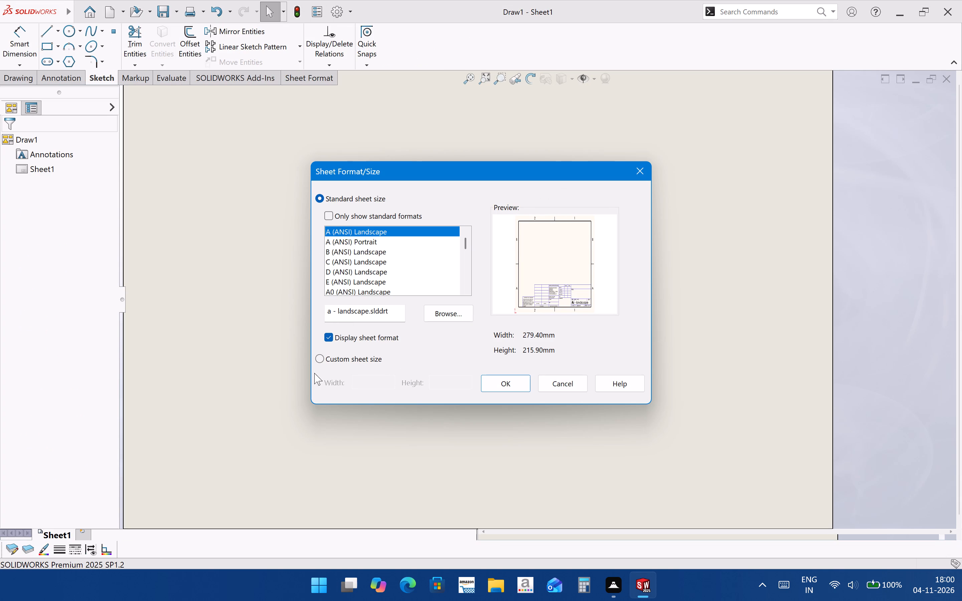
pyautogui.click(432, 307)
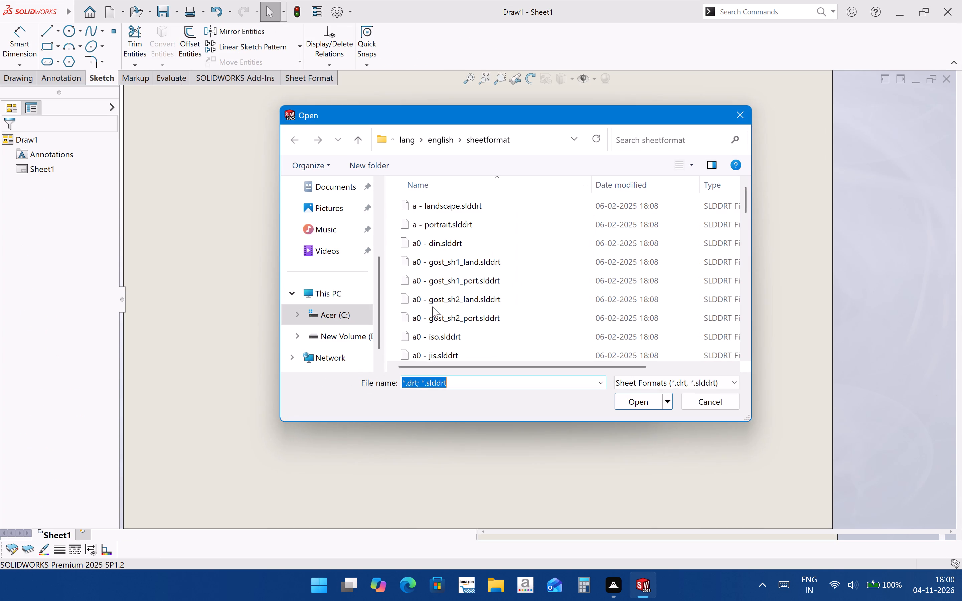
pyautogui.scroll(-20, 435, 311)
pyautogui.scroll(-8, 435, 311)
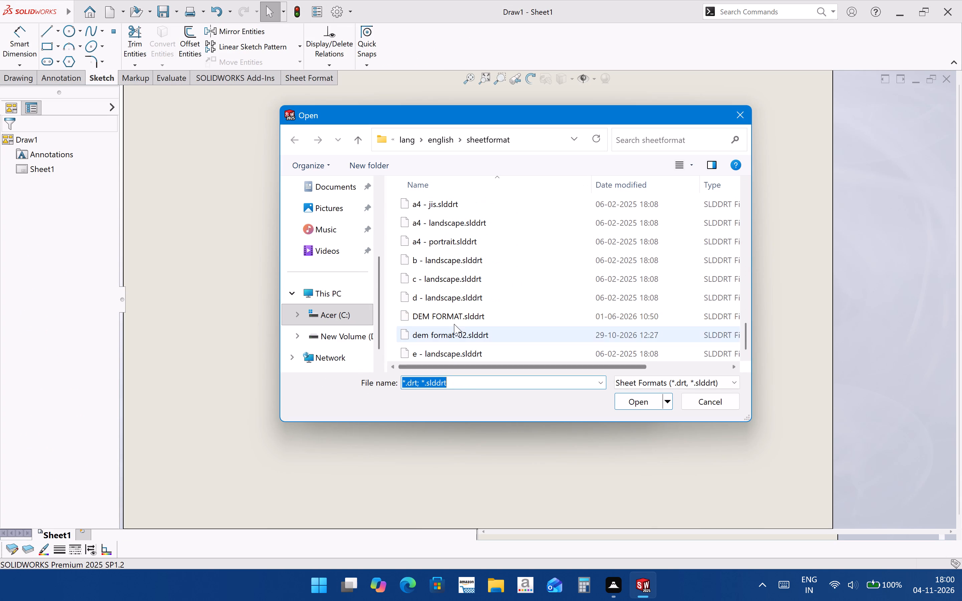
pyautogui.click(465, 340)
pyautogui.click(629, 393)
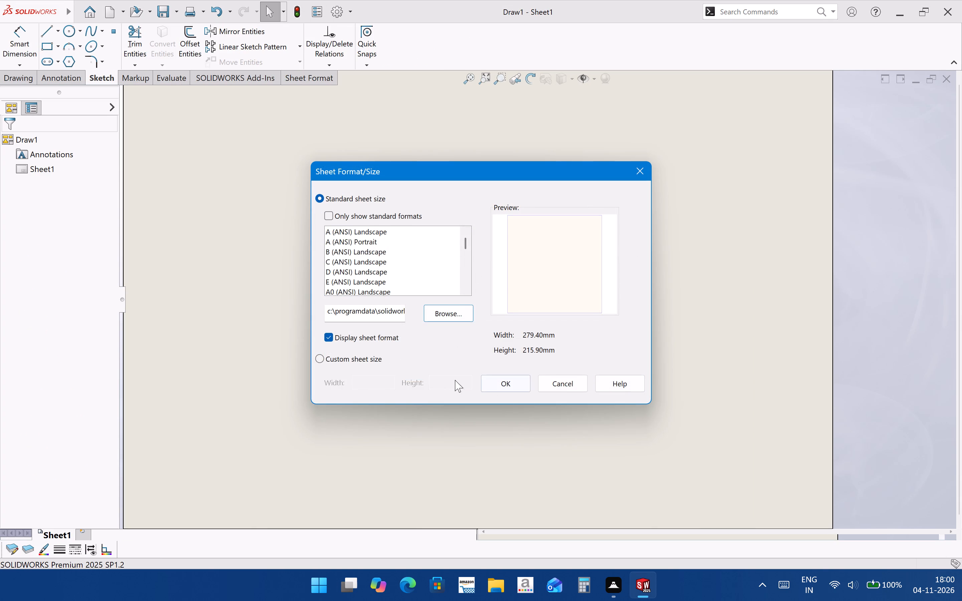
pyautogui.click(495, 386)
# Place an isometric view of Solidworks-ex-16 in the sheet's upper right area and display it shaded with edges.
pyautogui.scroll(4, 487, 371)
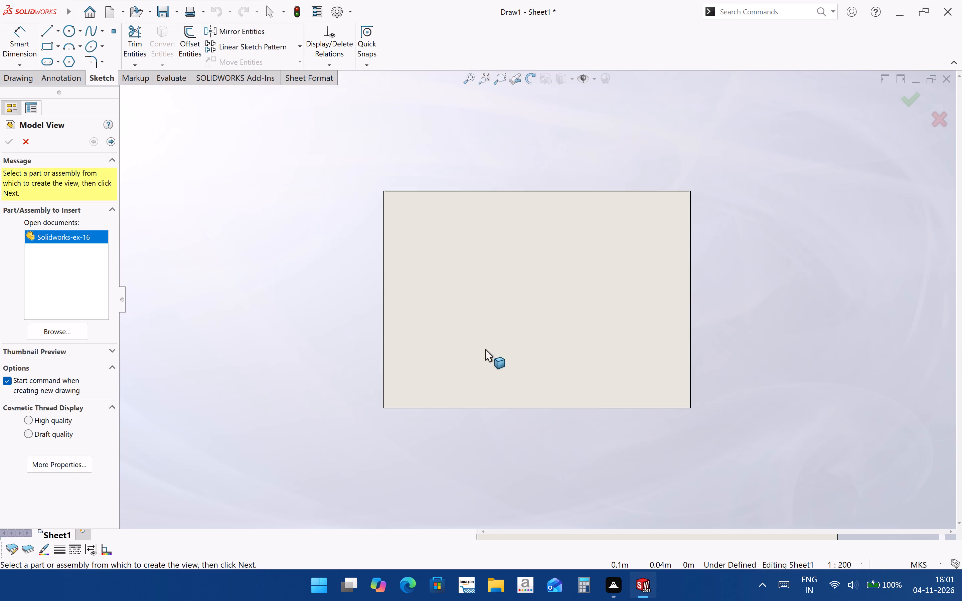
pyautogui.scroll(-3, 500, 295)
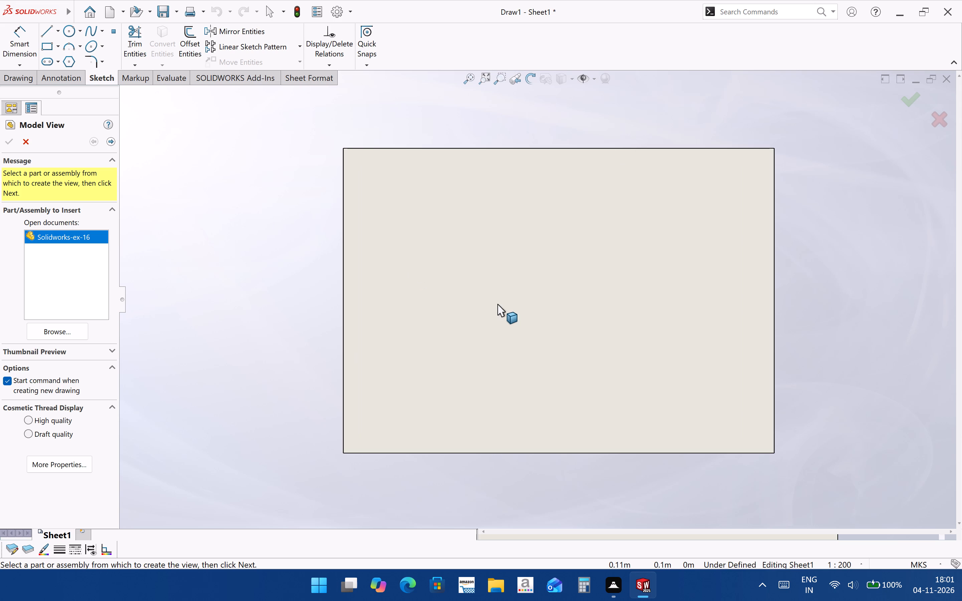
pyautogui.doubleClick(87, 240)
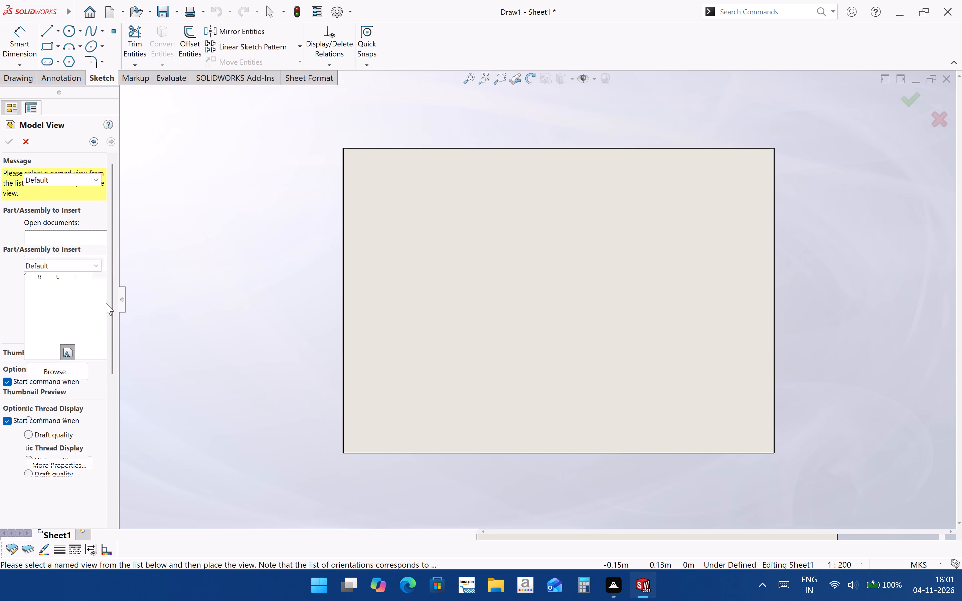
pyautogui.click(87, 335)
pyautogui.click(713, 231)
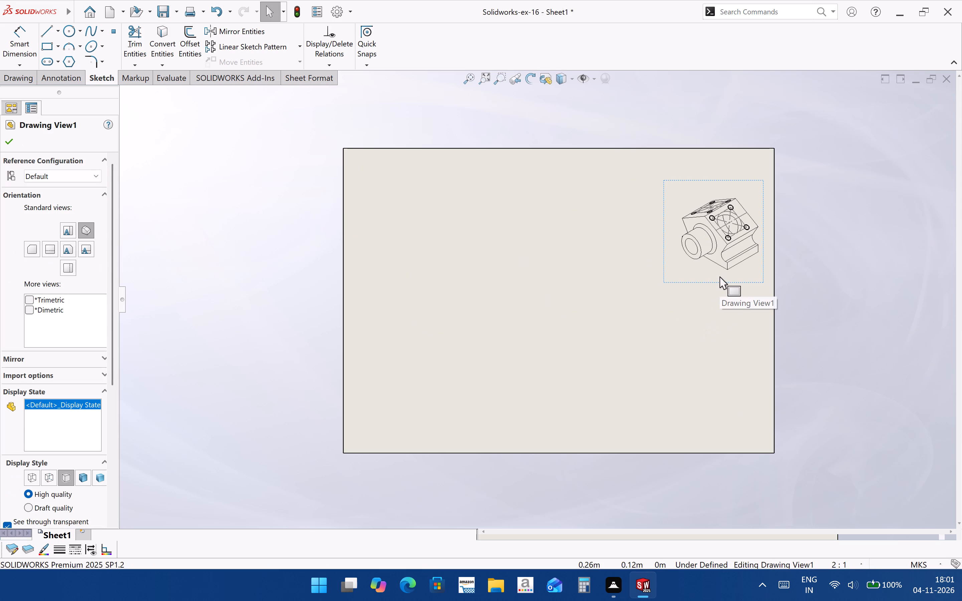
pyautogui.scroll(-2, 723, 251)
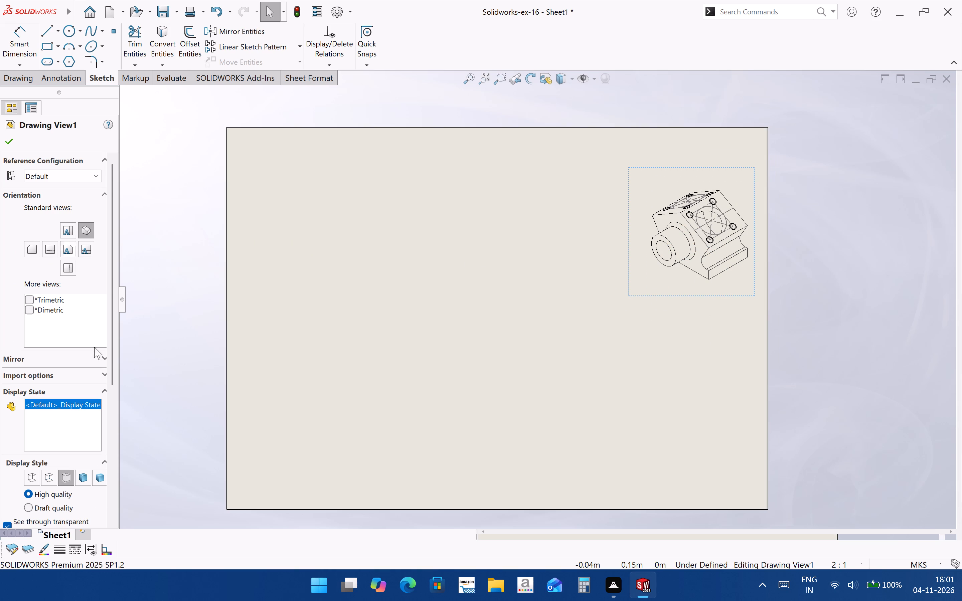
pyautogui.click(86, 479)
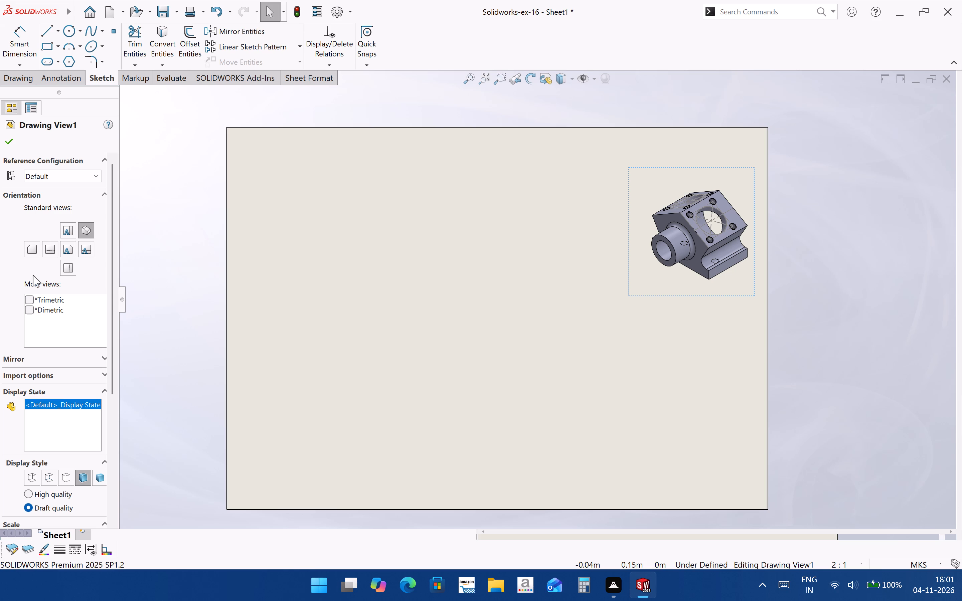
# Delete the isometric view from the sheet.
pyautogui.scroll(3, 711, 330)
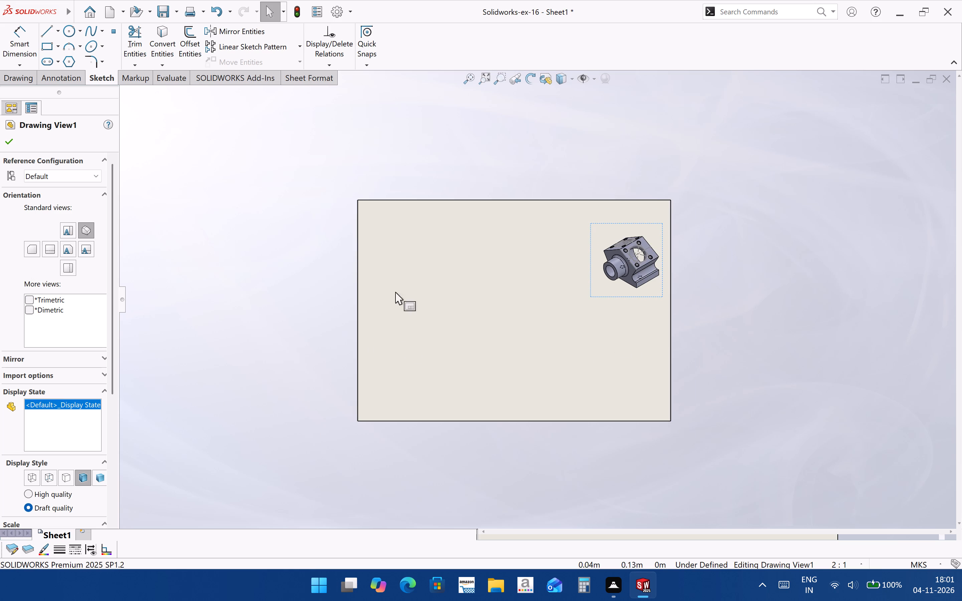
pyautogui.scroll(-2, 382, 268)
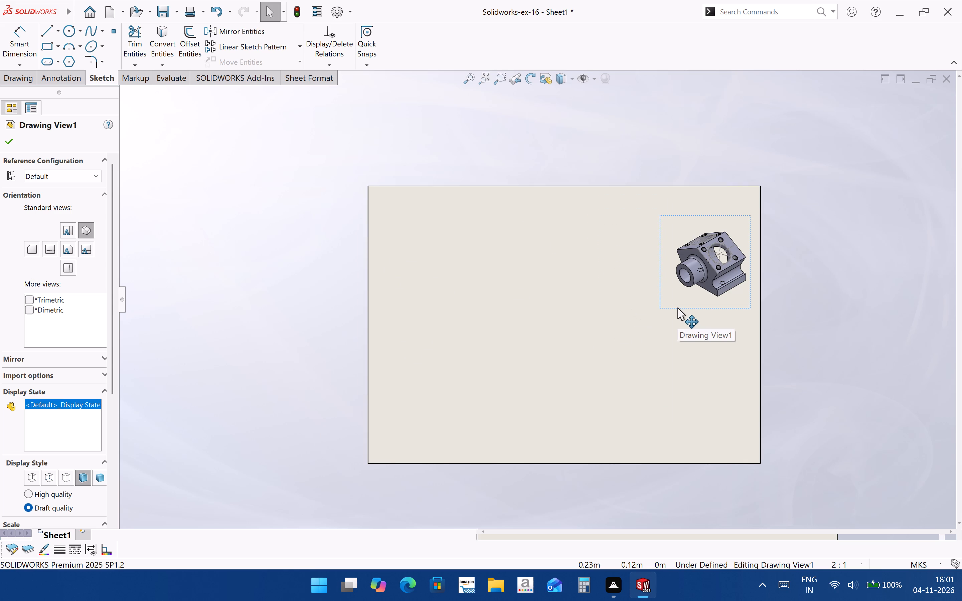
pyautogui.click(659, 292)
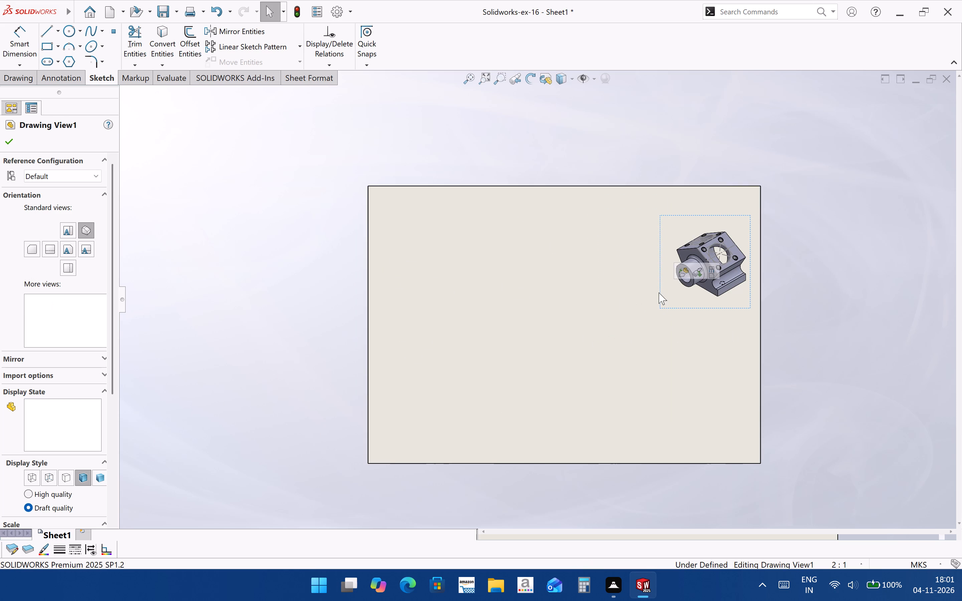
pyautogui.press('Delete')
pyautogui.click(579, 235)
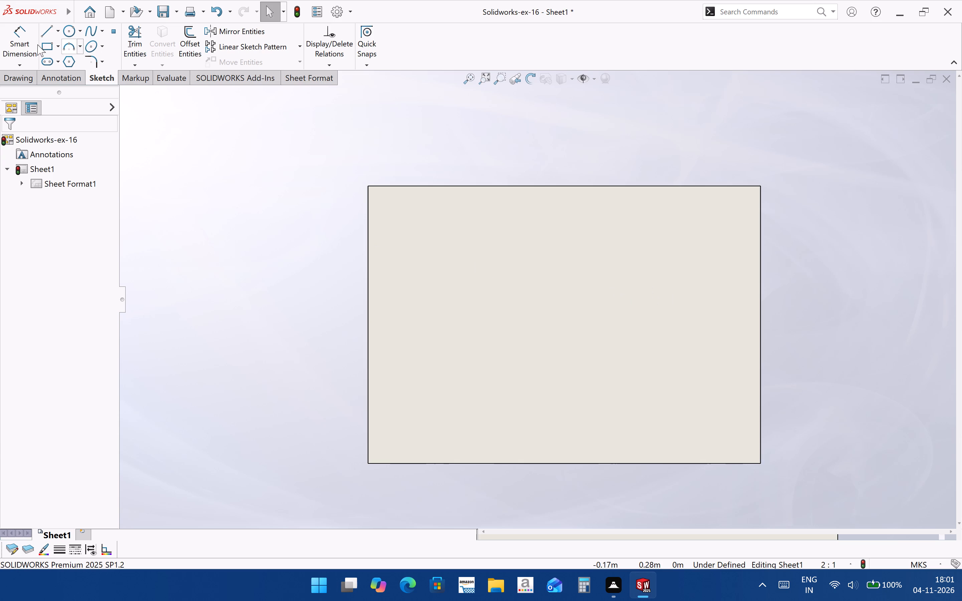
# Insert a front view of Solidworks-ex-16 in the sheet's left half, with projected views above, below and to its right.
pyautogui.click(19, 76)
pyautogui.click(21, 45)
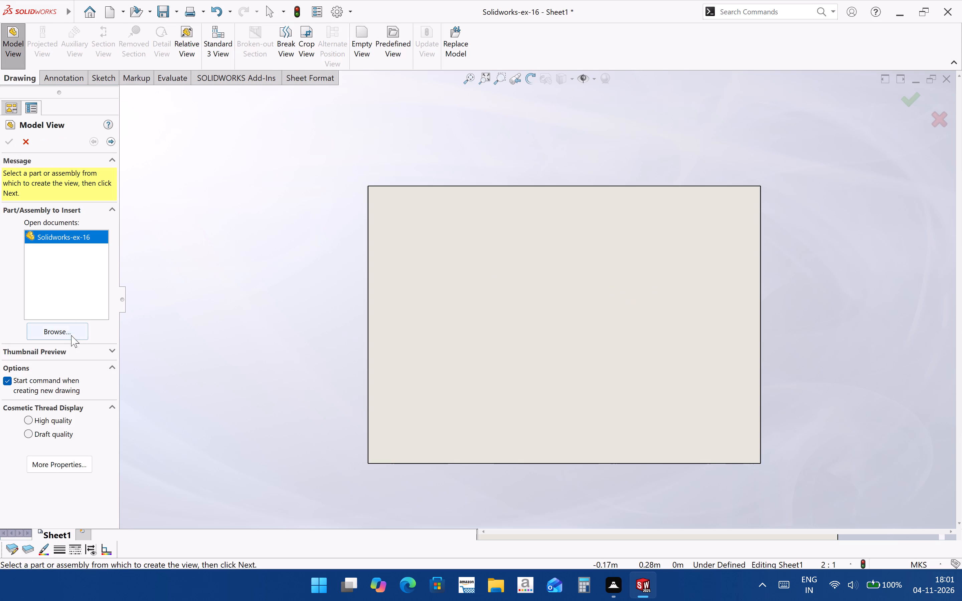
pyautogui.doubleClick(69, 241)
pyautogui.click(479, 290)
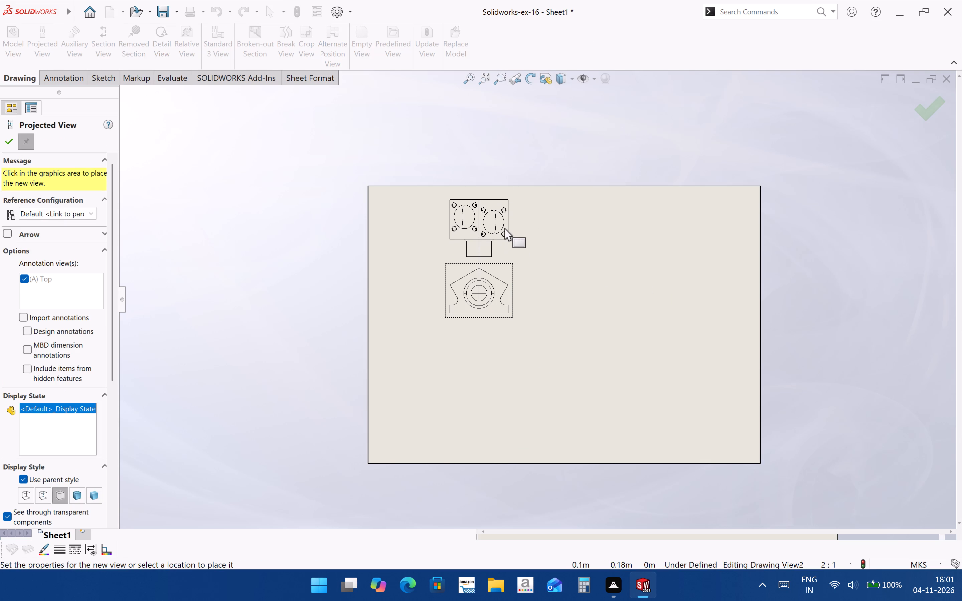
pyautogui.click(504, 228)
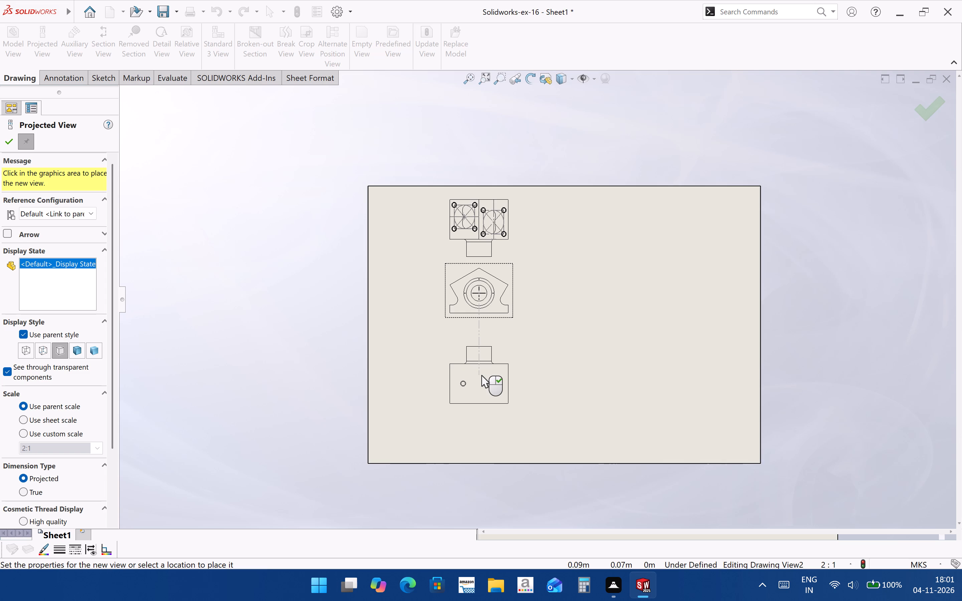
pyautogui.click(481, 375)
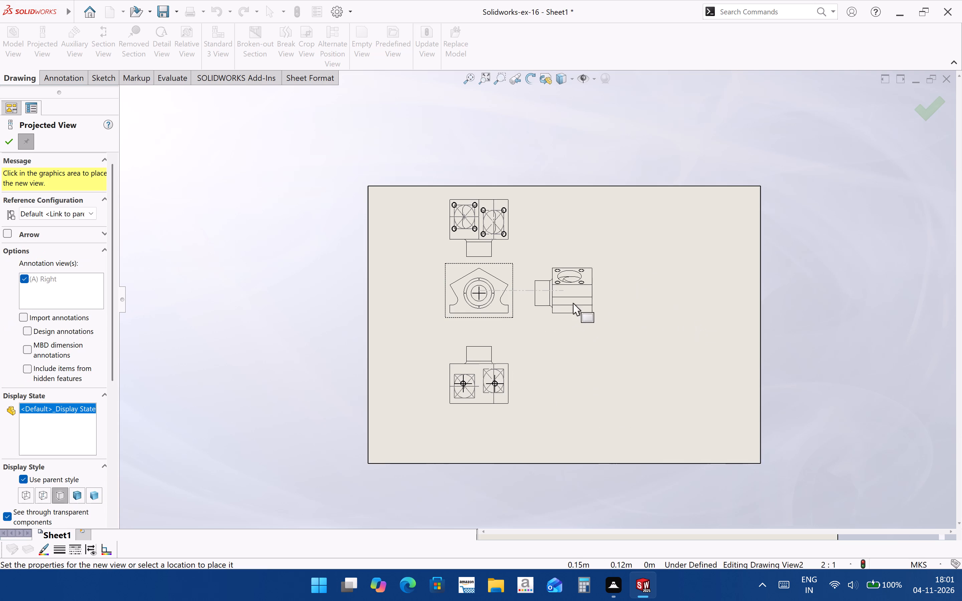
pyautogui.click(612, 302)
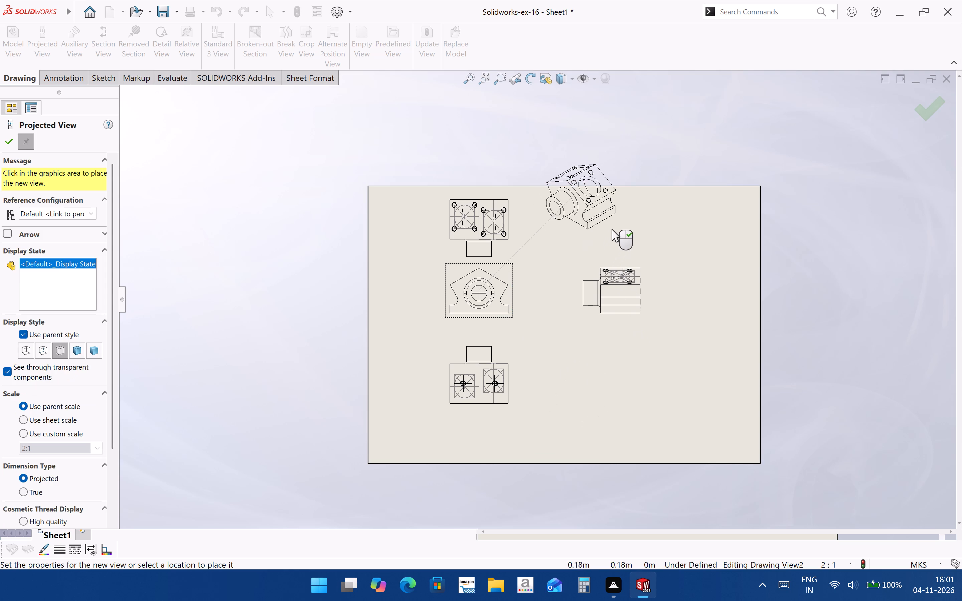
pyautogui.scroll(-3, 621, 273)
pyautogui.press('Escape')
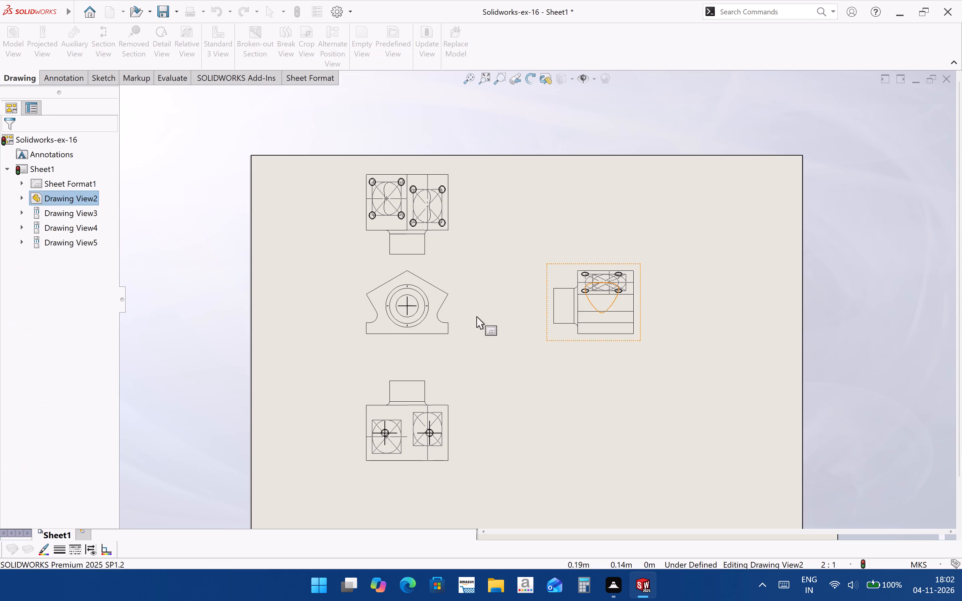
# Move the lower projected view and the front view further down the sheet to spread the views apart.
pyautogui.doubleClick(455, 457)
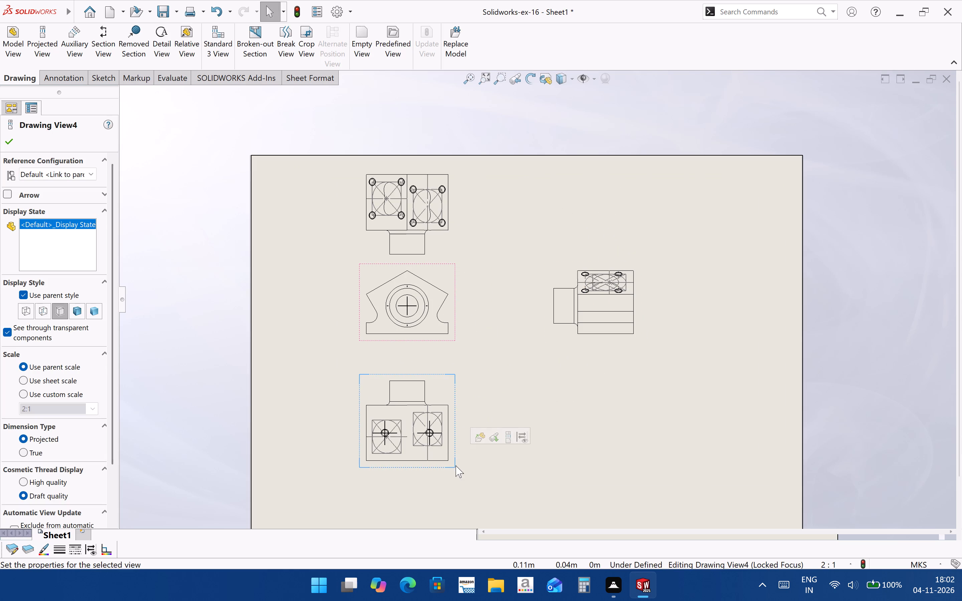
pyautogui.moveTo(456, 465); pyautogui.dragTo(465, 528)
pyautogui.moveTo(448, 344); pyautogui.dragTo(449, 344)
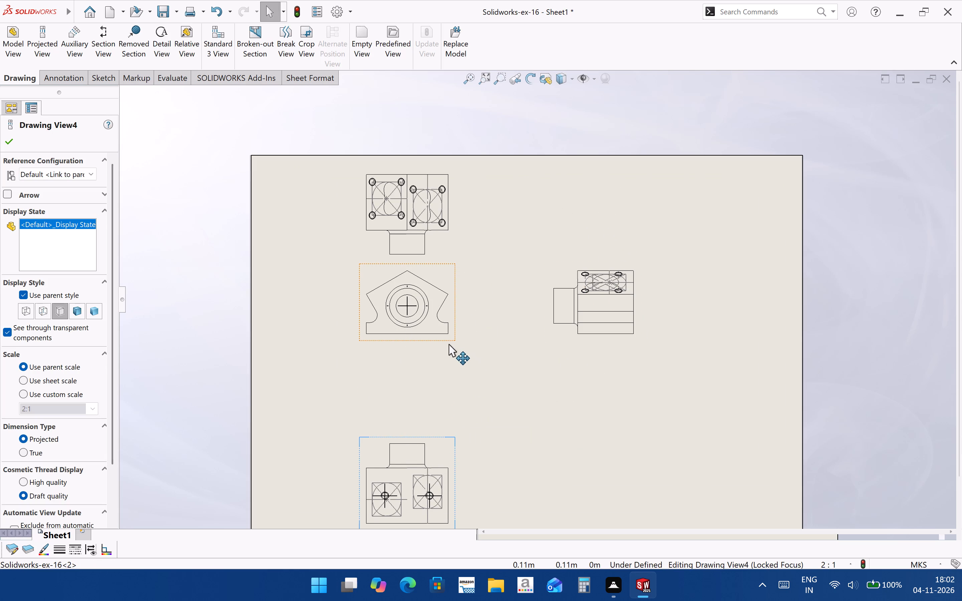
pyautogui.moveTo(449, 344); pyautogui.dragTo(456, 396)
pyautogui.click(556, 420)
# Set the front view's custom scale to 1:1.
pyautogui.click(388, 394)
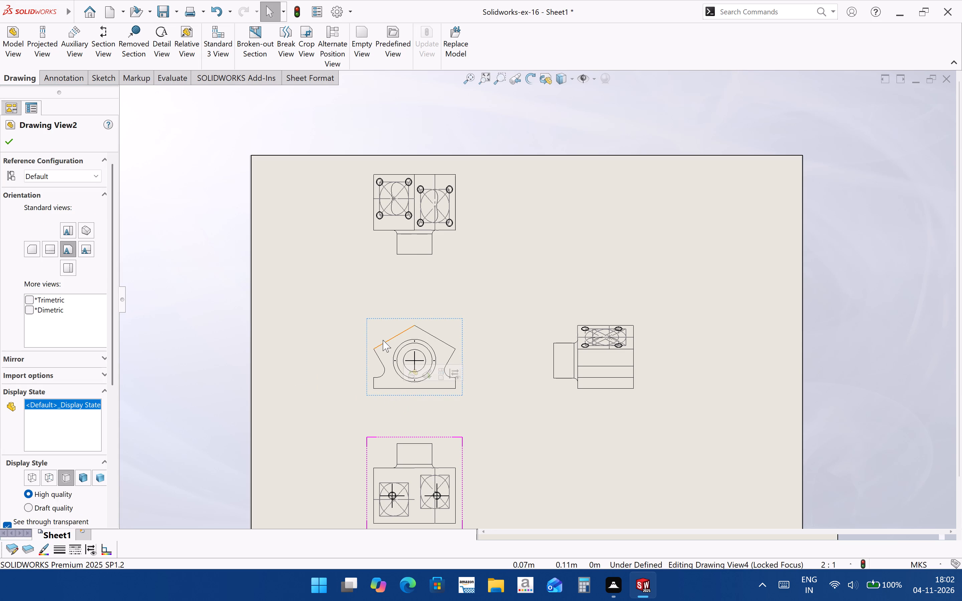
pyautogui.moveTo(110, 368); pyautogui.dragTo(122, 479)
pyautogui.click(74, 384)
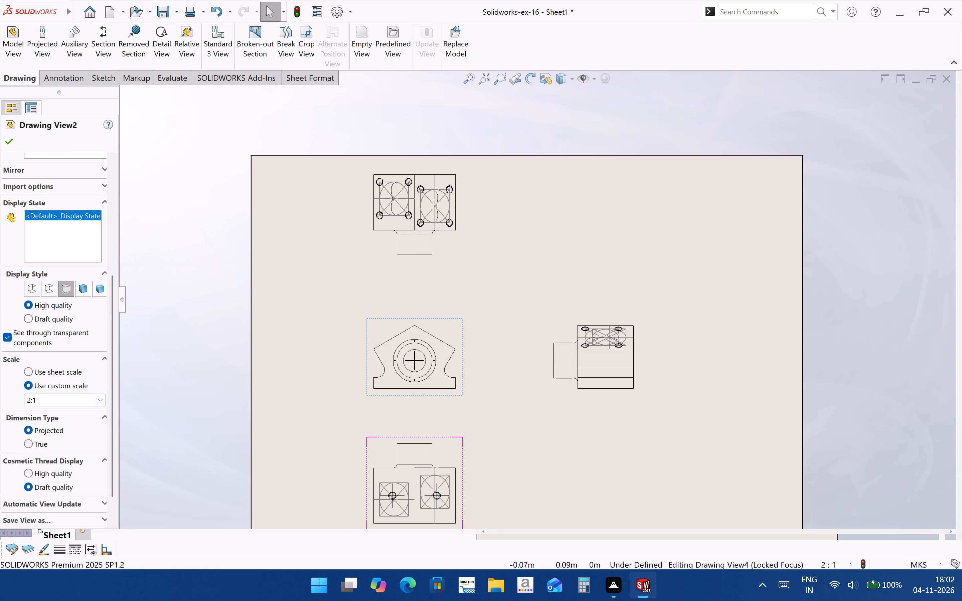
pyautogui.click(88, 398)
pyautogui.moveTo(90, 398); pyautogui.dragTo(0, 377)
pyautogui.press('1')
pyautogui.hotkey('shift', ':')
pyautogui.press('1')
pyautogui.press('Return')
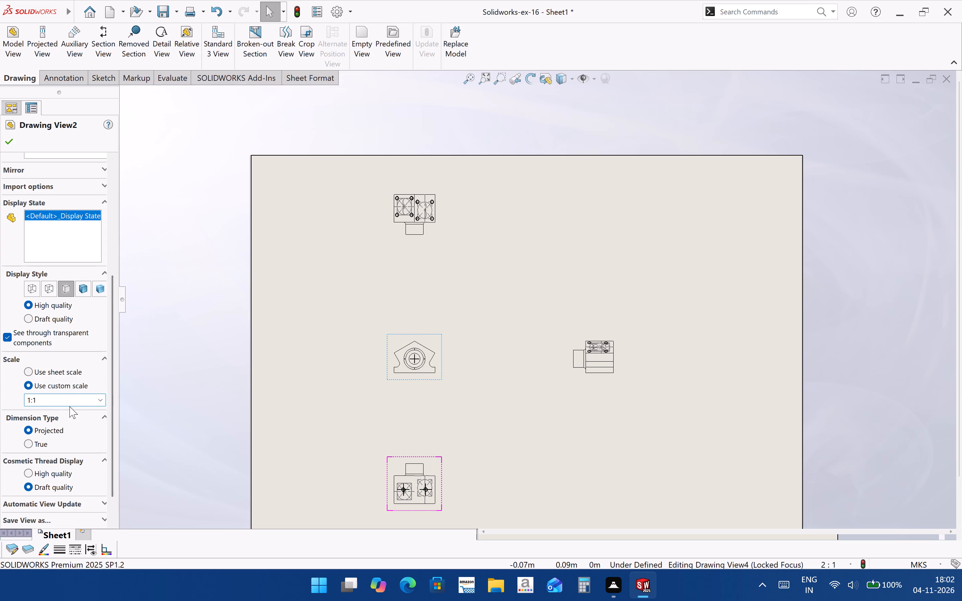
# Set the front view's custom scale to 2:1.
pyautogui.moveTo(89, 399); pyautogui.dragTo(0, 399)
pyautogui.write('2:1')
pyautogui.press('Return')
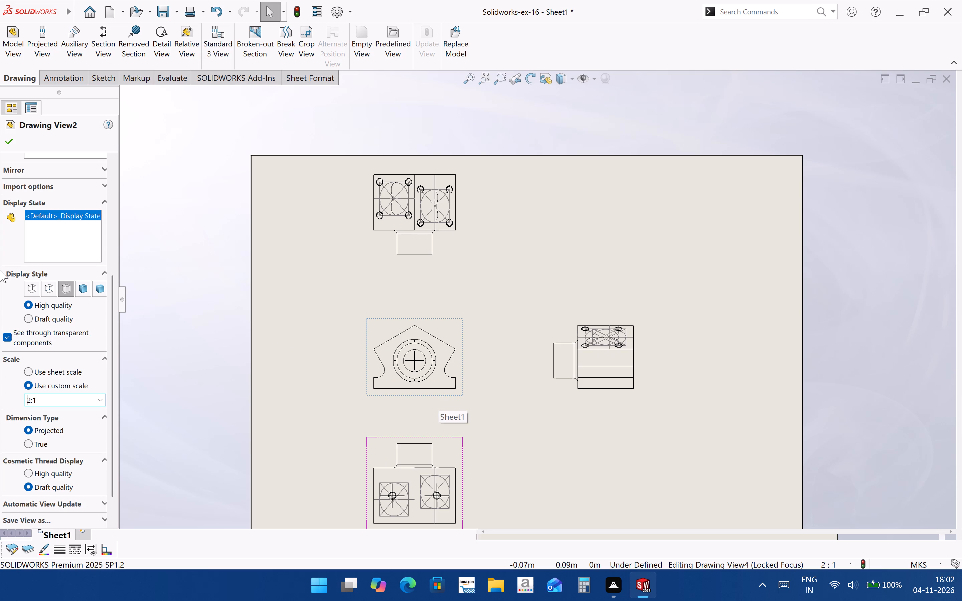
# Set the front view's custom scale to 3:1.
pyautogui.moveTo(88, 395); pyautogui.dragTo(0, 395)
pyautogui.write('3:1')
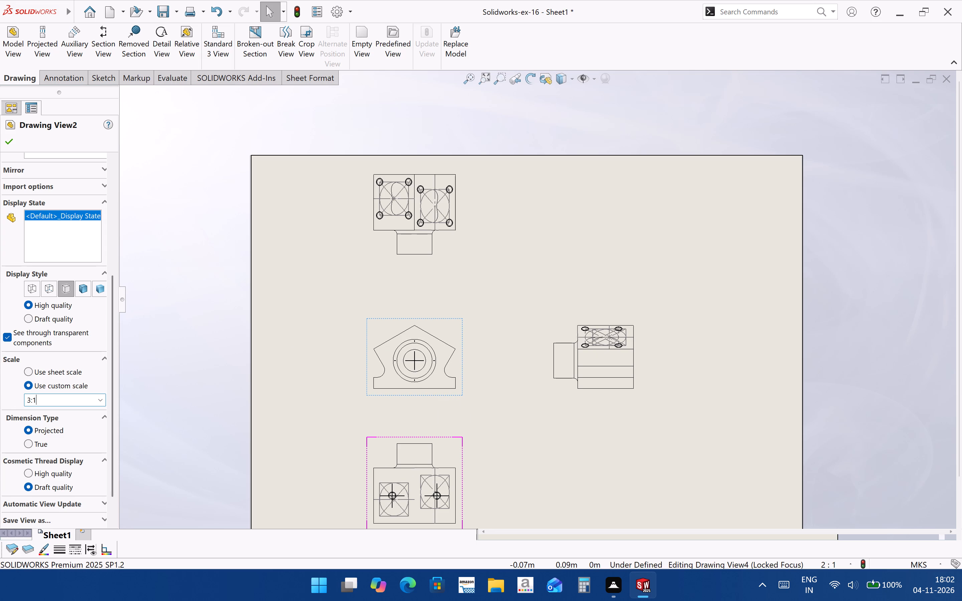
pyautogui.press('Return')
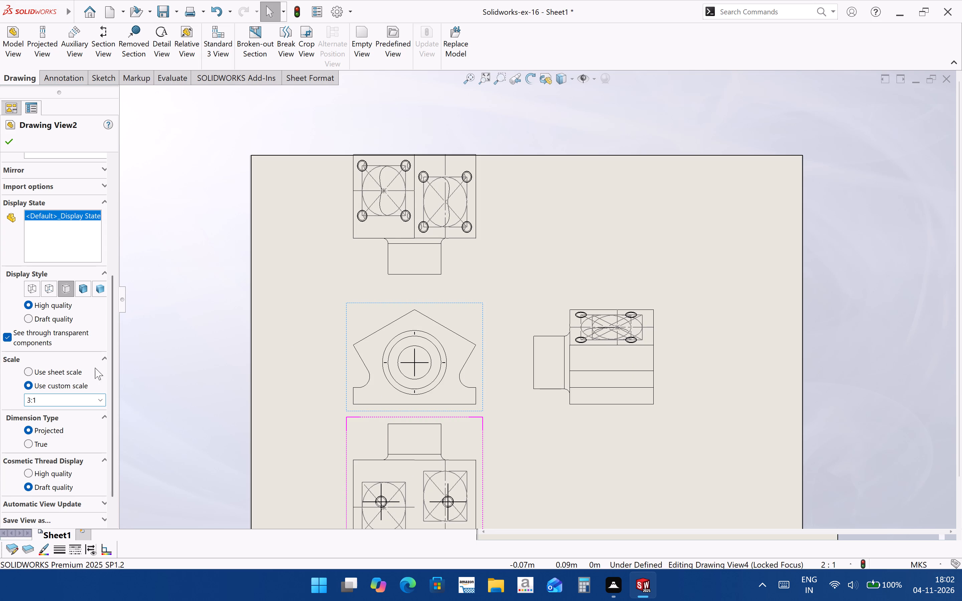
# Move the lower projected view down past the sheet's bottom border and shift the front view slightly lower.
pyautogui.scroll(4, 342, 339)
pyautogui.scroll(-2, 544, 416)
pyautogui.moveTo(499, 408); pyautogui.dragTo(501, 446)
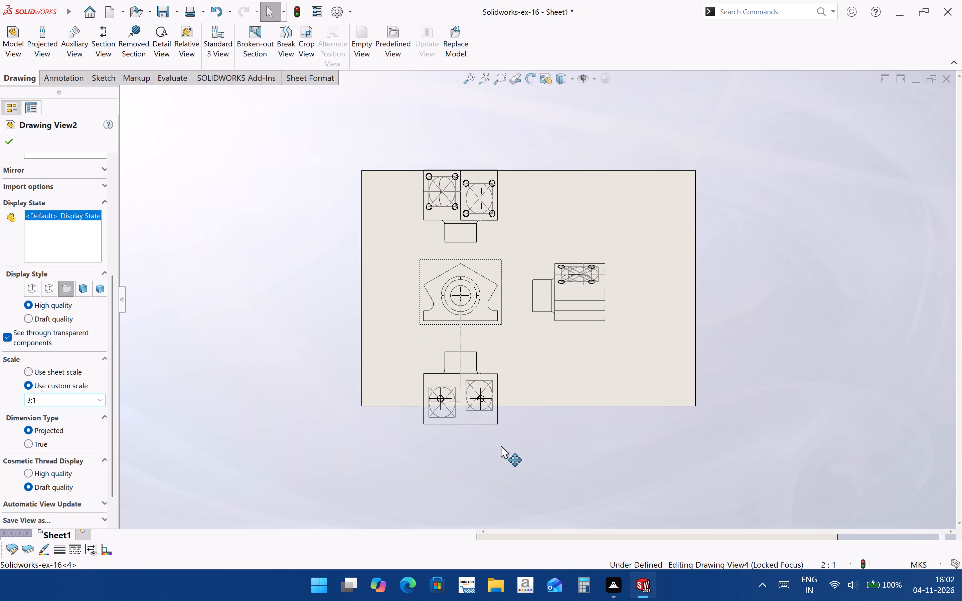
pyautogui.moveTo(501, 446); pyautogui.dragTo(502, 476)
pyautogui.moveTo(500, 327); pyautogui.dragTo(500, 343)
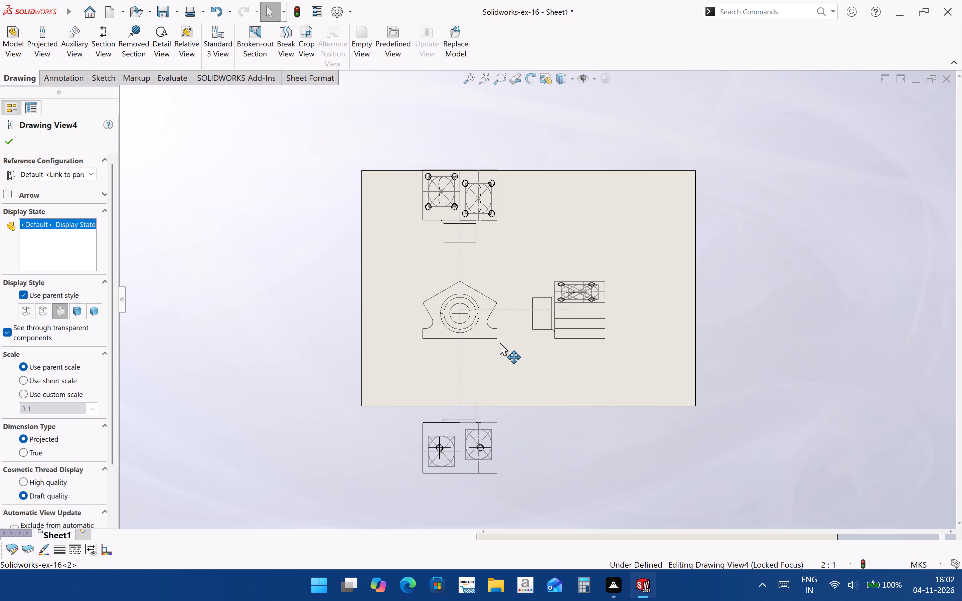
pyautogui.moveTo(500, 343); pyautogui.dragTo(500, 342)
# Set the drawing's unit system to MMGS (millimeter, gram, second).
pyautogui.scroll(-4, 501, 296)
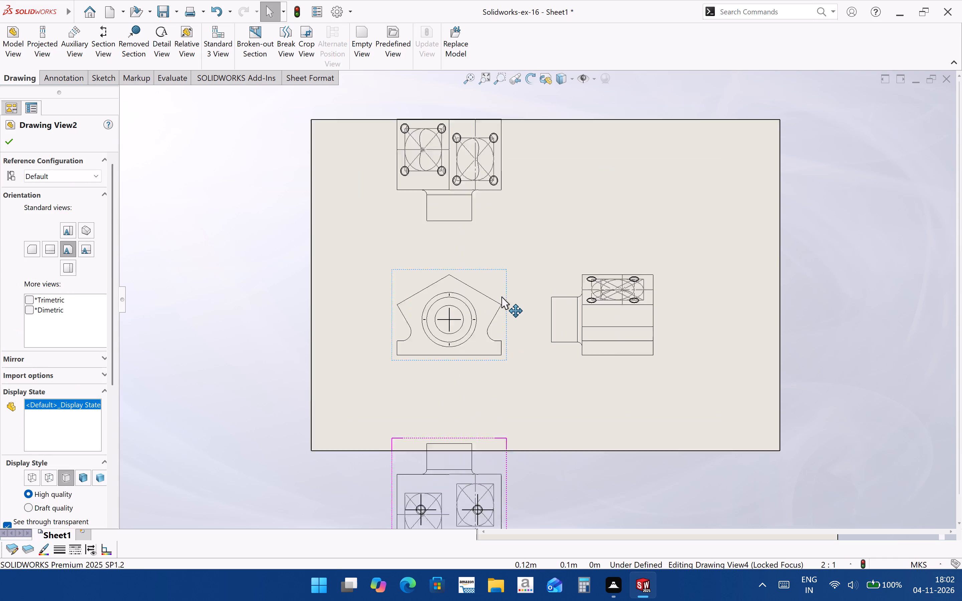
pyautogui.scroll(-1, 501, 296)
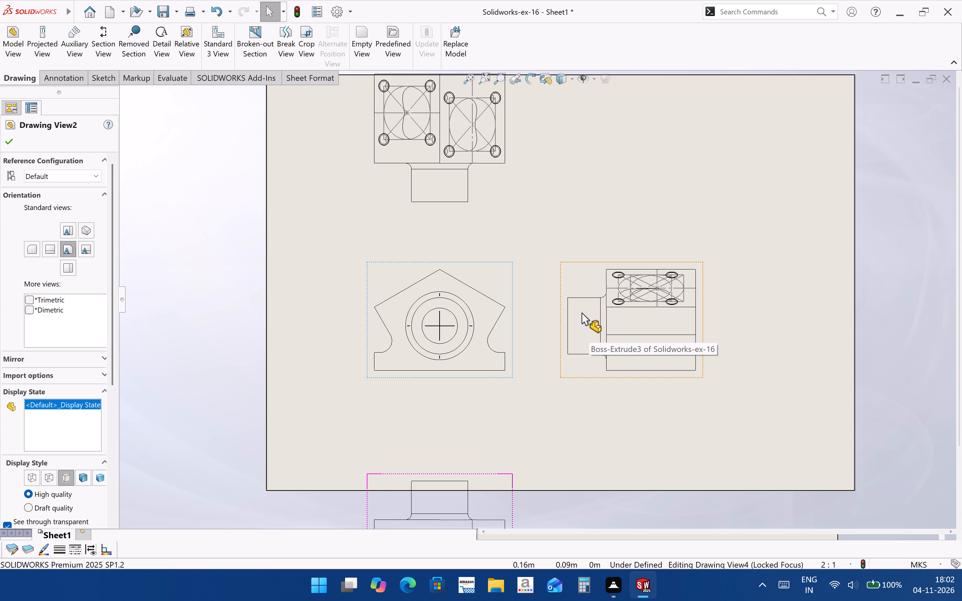
pyautogui.click(110, 76)
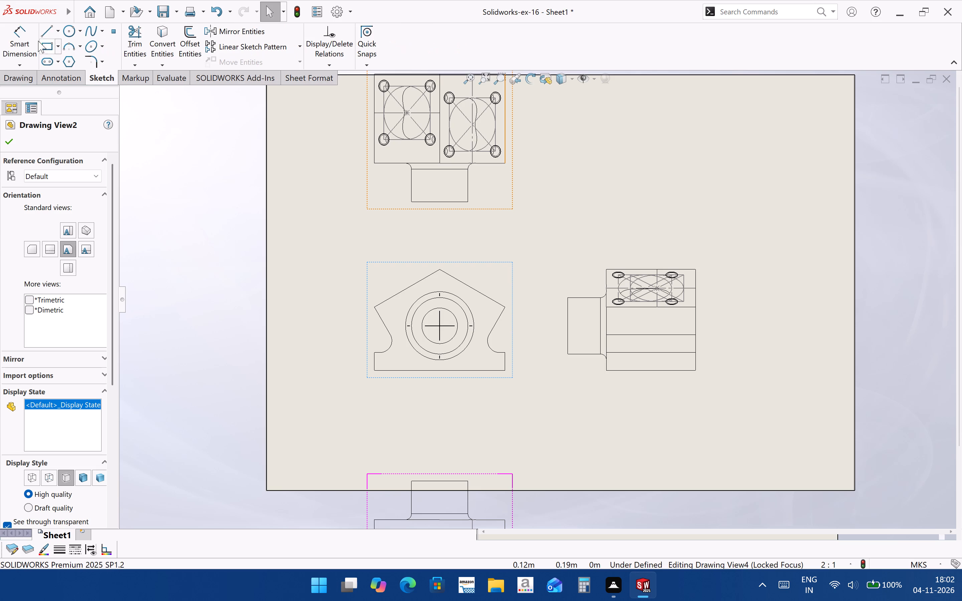
pyautogui.click(25, 38)
pyautogui.scroll(-1, 407, 293)
pyautogui.click(406, 292)
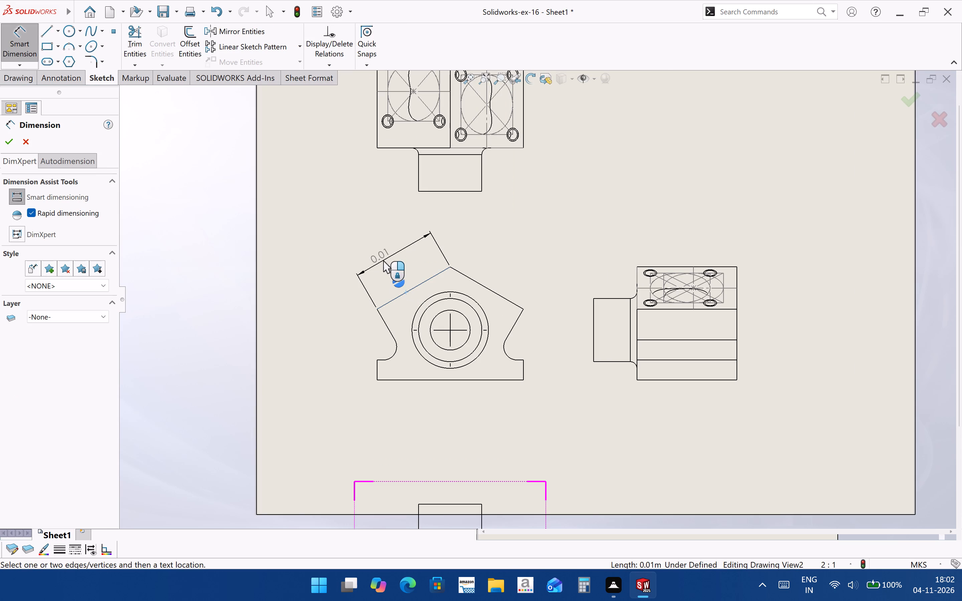
pyautogui.click(935, 560)
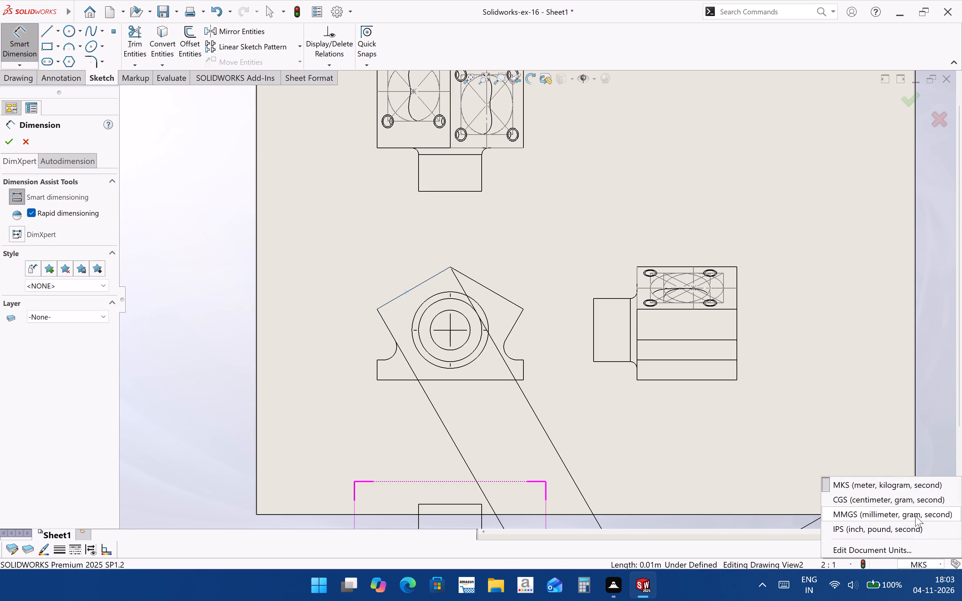
pyautogui.click(915, 515)
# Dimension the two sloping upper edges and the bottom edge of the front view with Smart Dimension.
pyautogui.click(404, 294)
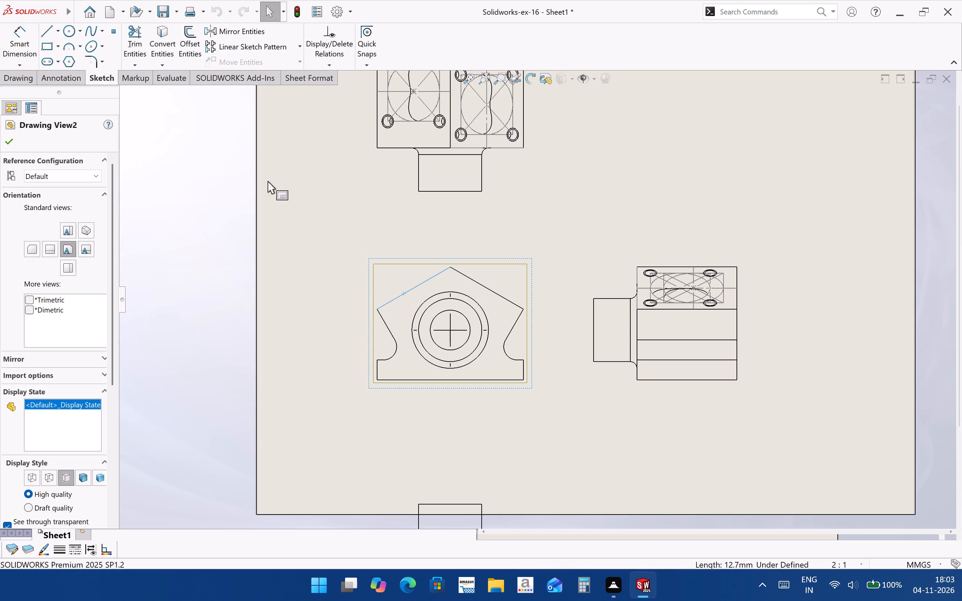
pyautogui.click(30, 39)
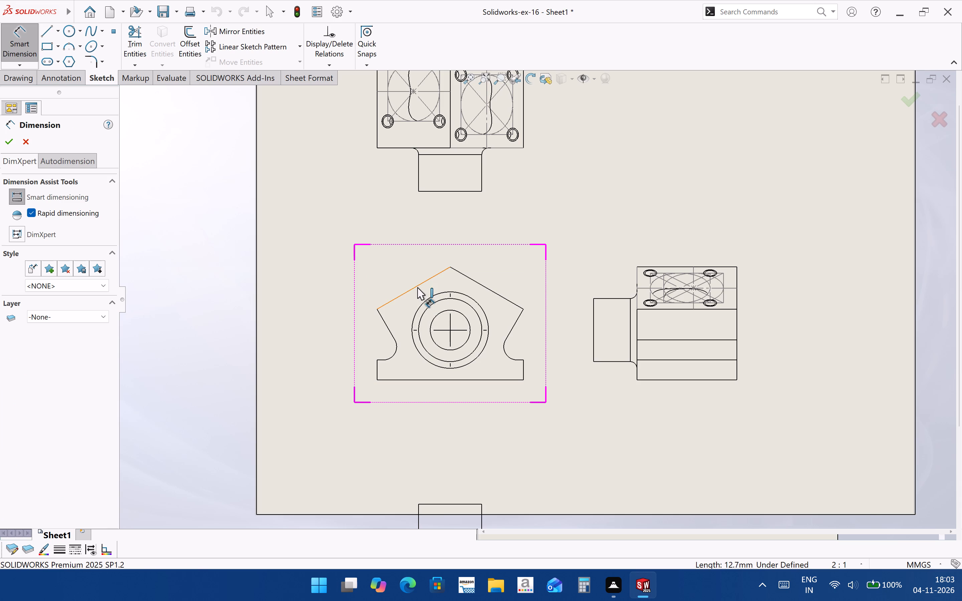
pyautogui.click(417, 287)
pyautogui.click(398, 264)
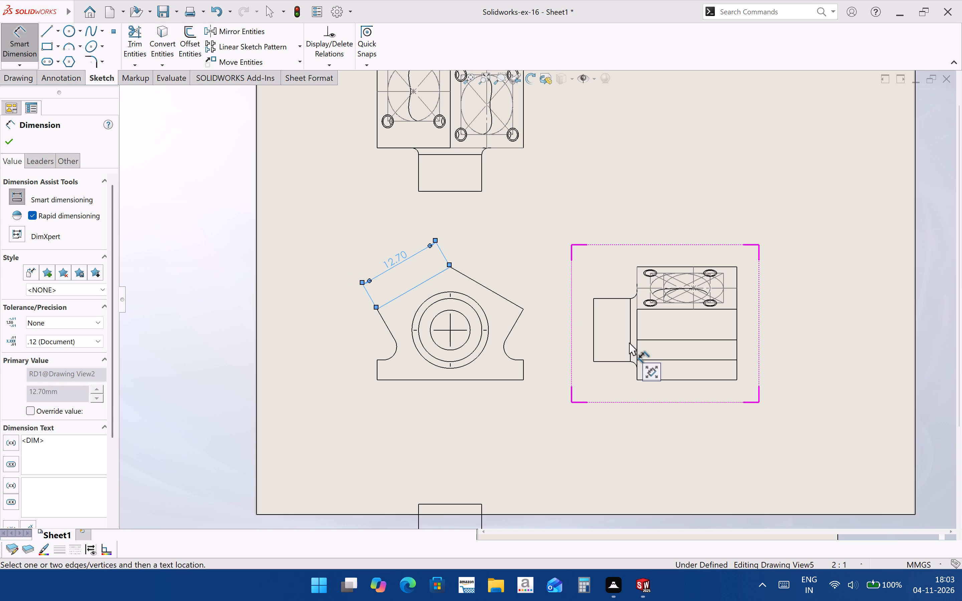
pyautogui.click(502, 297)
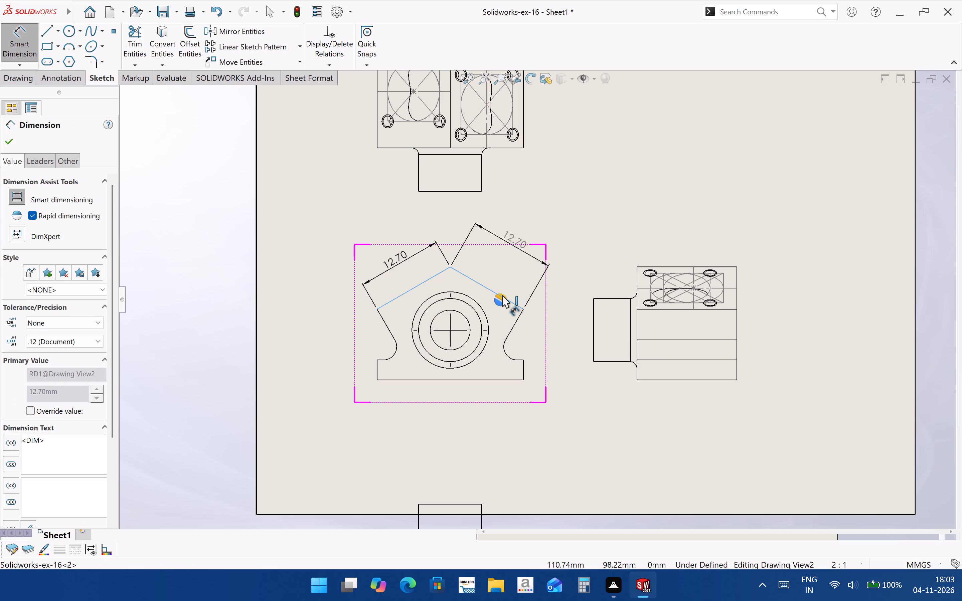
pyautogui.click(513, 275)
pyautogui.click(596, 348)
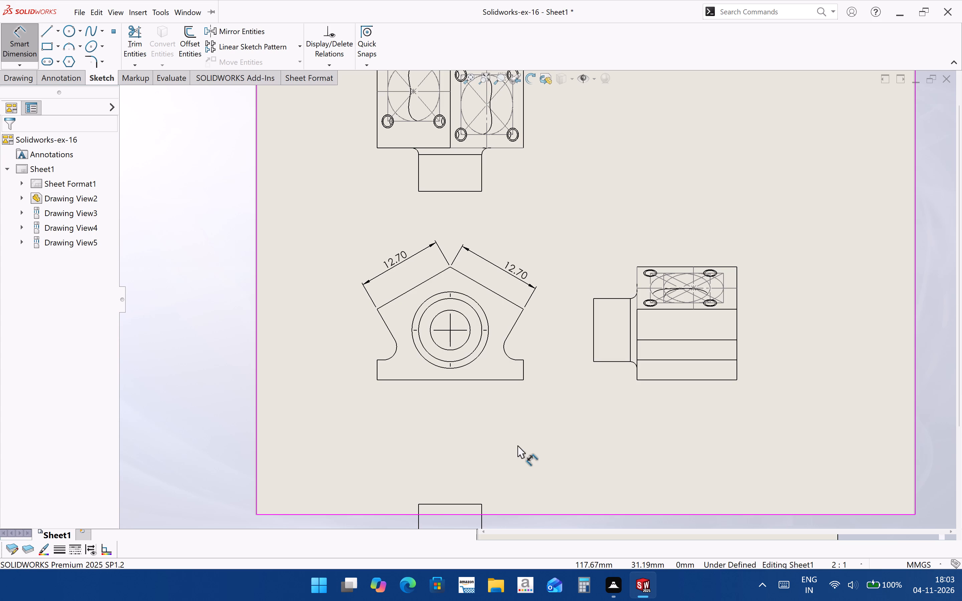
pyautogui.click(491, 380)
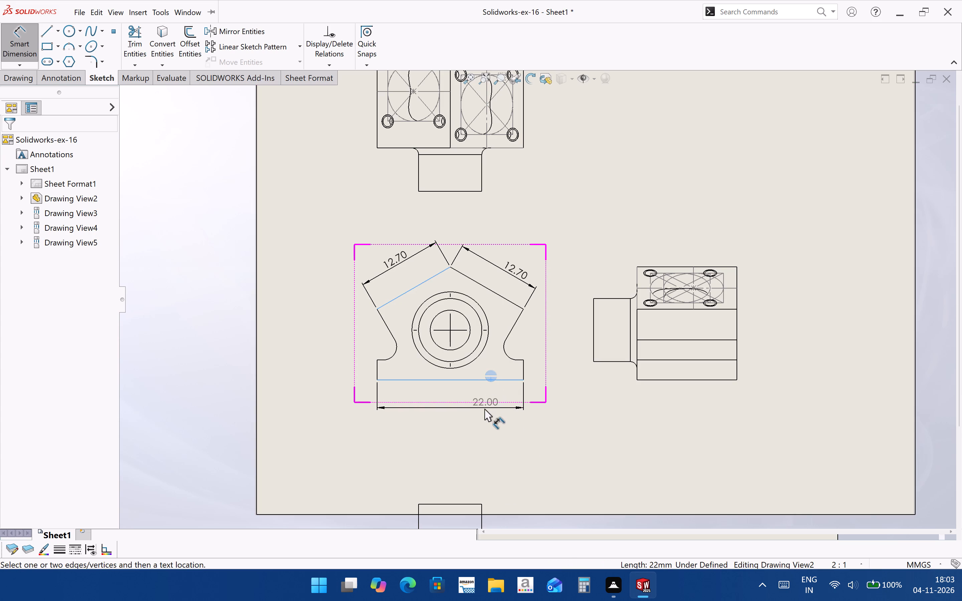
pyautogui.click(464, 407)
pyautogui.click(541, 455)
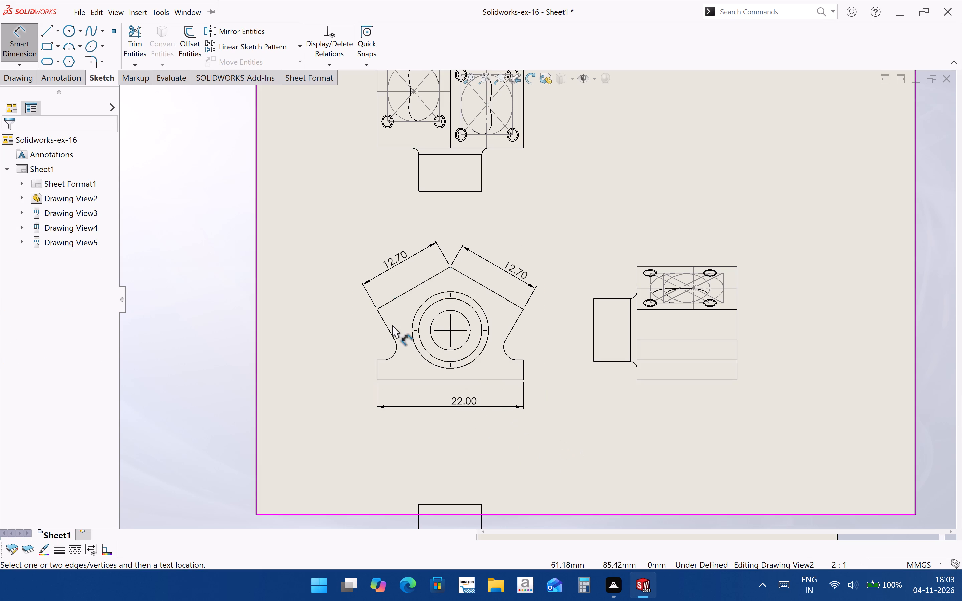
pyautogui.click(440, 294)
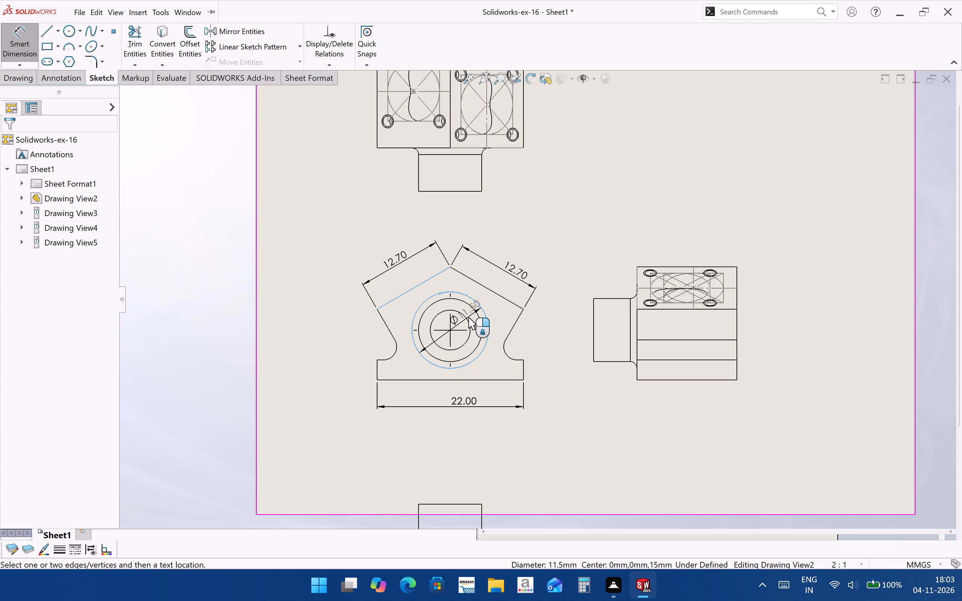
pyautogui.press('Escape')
# Switch to the housing part and examine its cylindrical boss and large bore, and return to the drawing.
pyautogui.scroll(2, 353, 301)
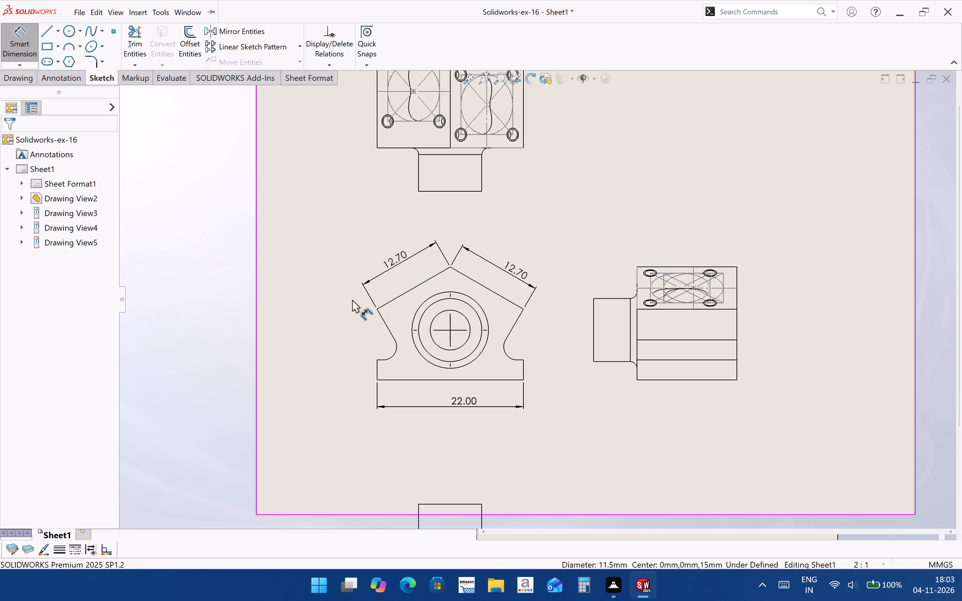
pyautogui.scroll(-2, 587, 349)
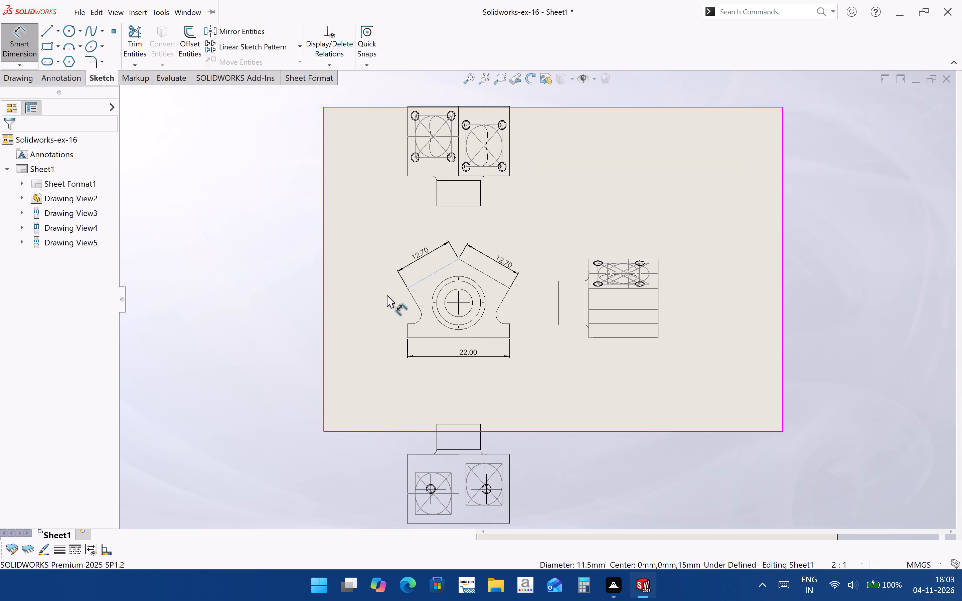
pyautogui.hotkey('ctrl', 'Tab')
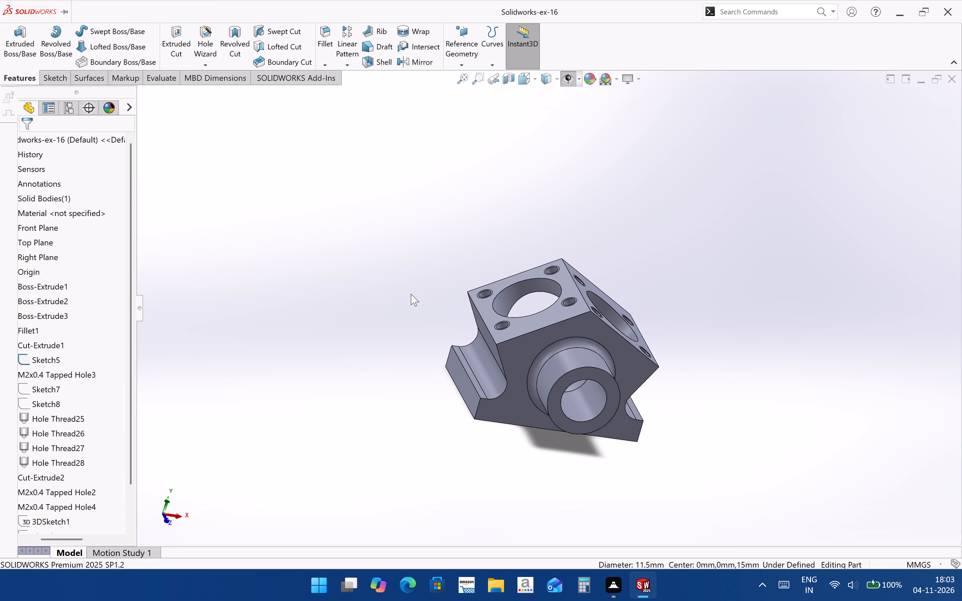
pyautogui.moveTo(630, 422); pyautogui.dragTo(574, 413, button='middle')
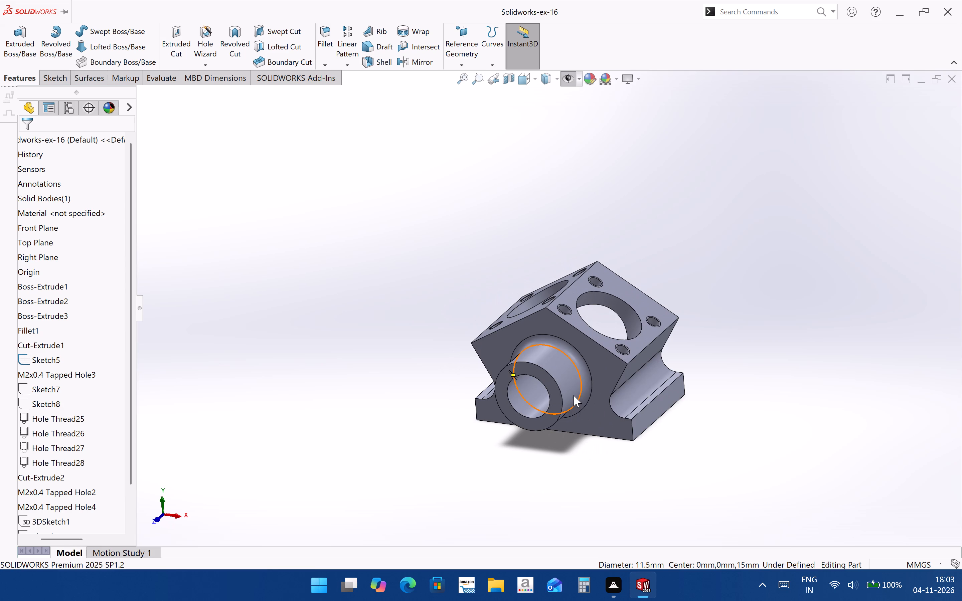
pyautogui.click(574, 395)
pyautogui.moveTo(638, 444); pyautogui.dragTo(508, 429, button='middle')
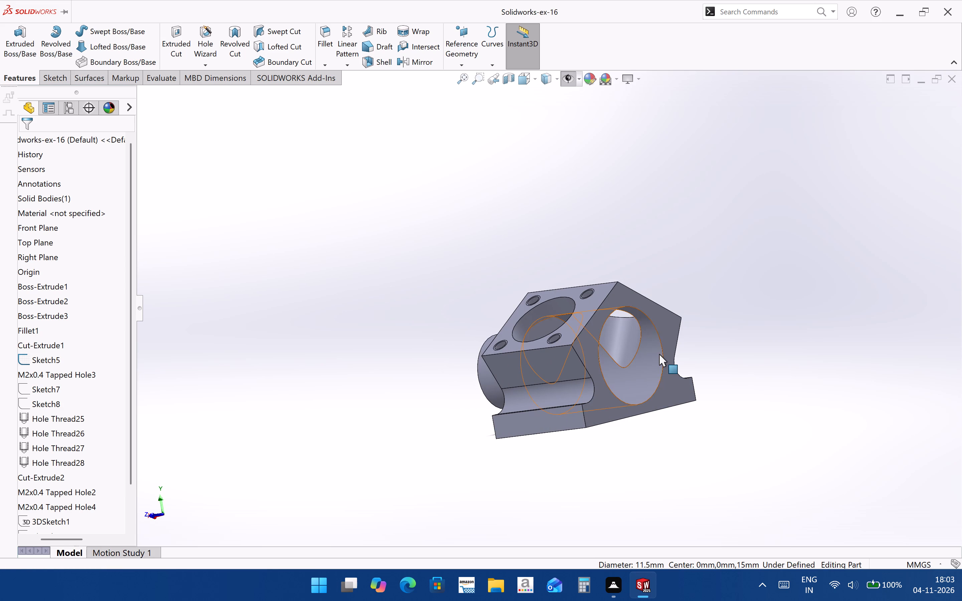
pyautogui.click(659, 354)
pyautogui.click(837, 417)
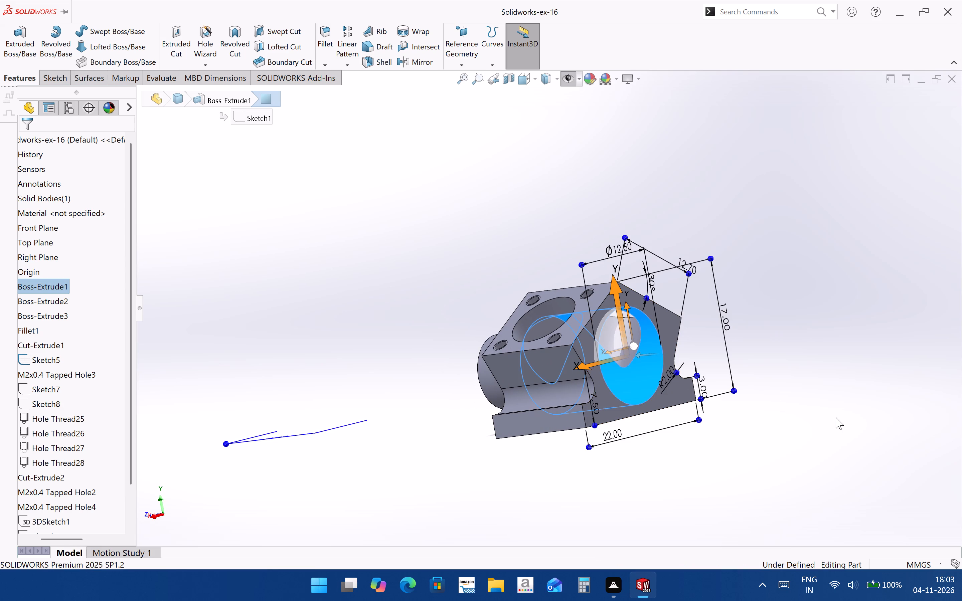
pyautogui.hotkey('ctrl', 'Tab')
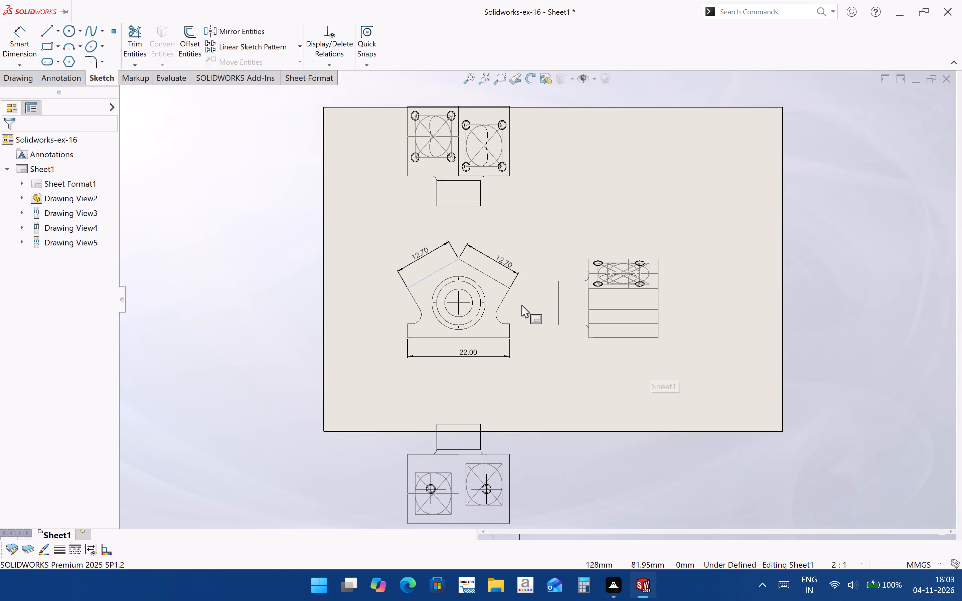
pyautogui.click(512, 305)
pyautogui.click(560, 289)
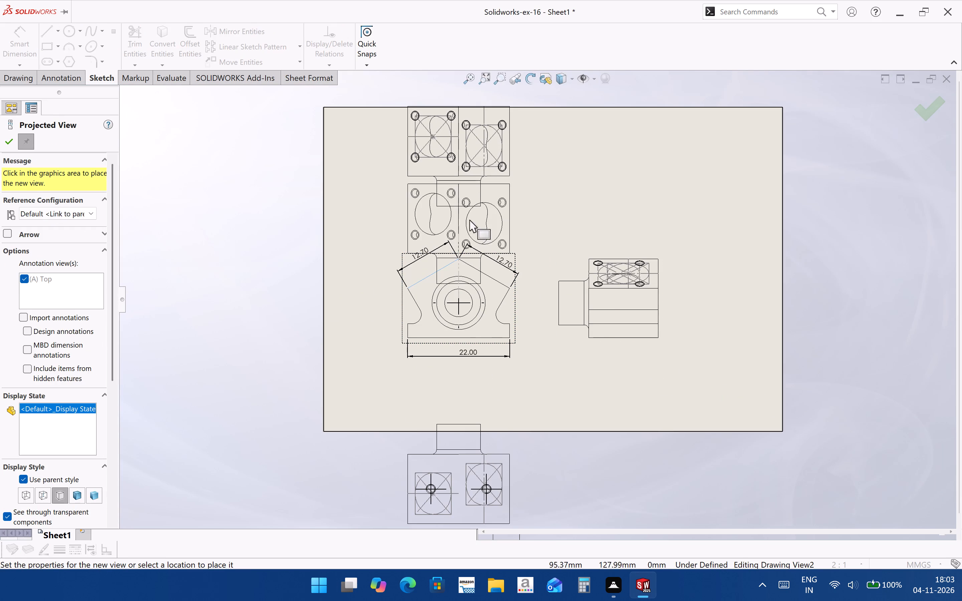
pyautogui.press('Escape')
# Create a projected view from the upper view and place it directly above, outside the sheet border.
pyautogui.scroll(2, 531, 281)
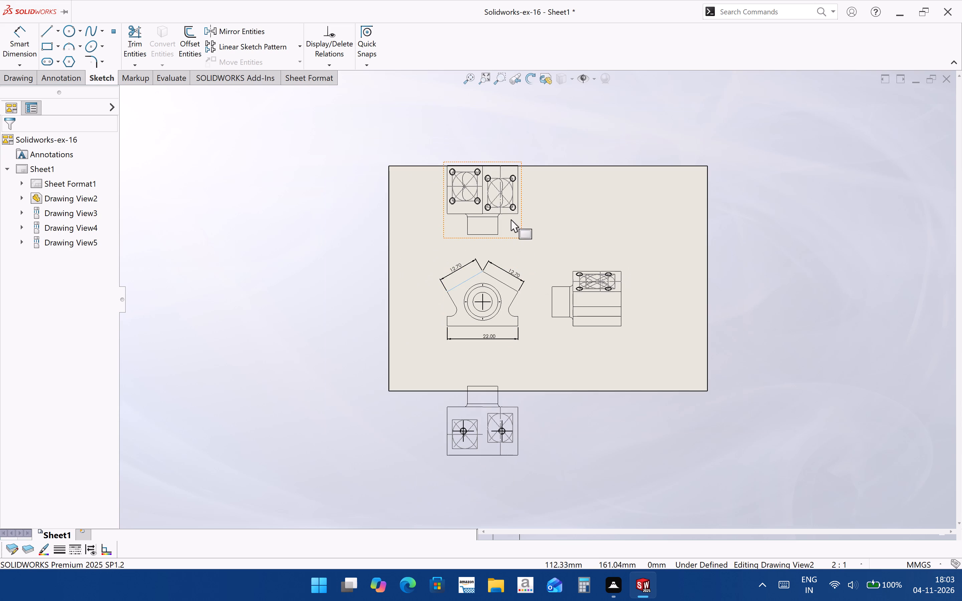
pyautogui.click(511, 220)
pyautogui.click(564, 200)
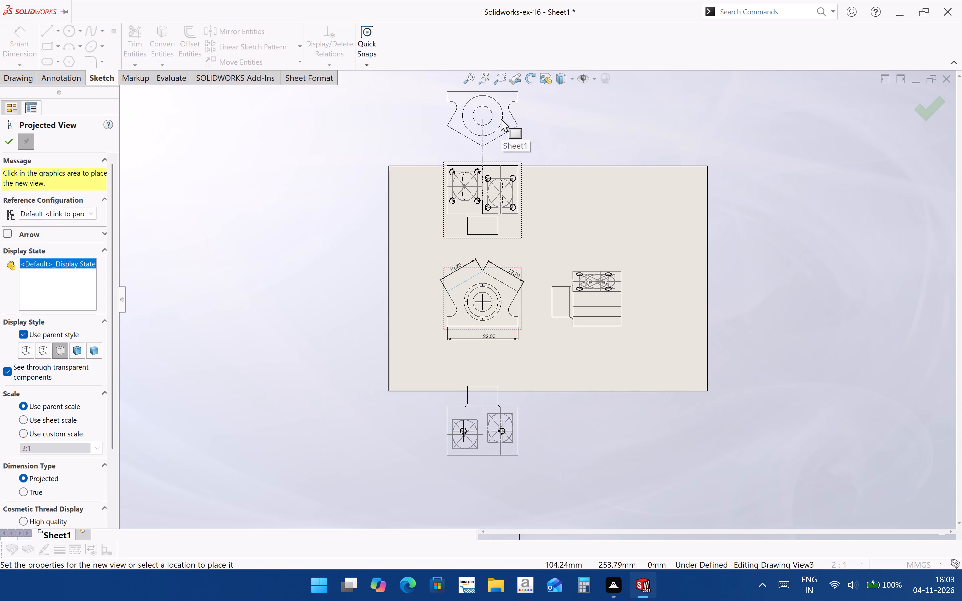
pyautogui.click(501, 119)
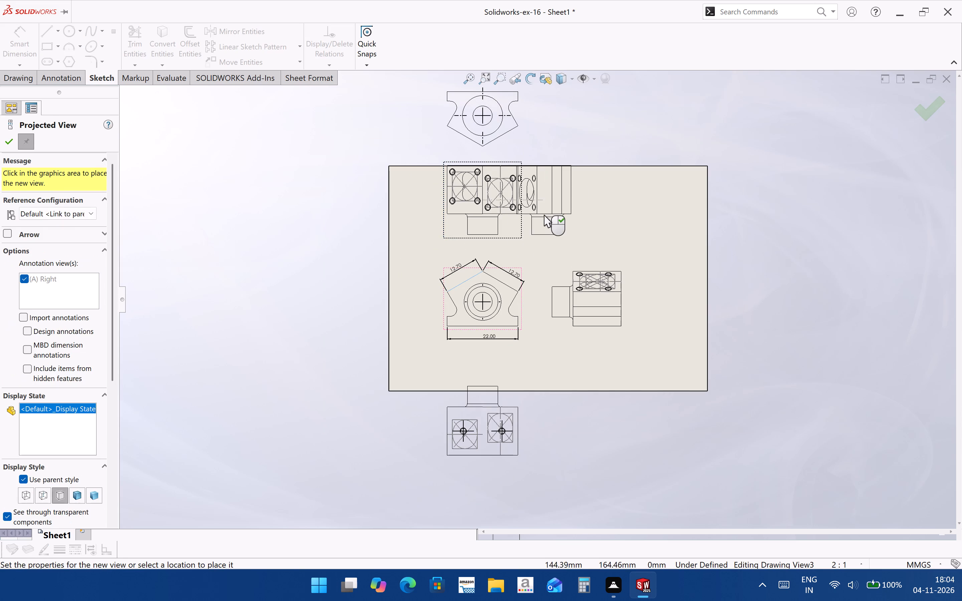
pyautogui.press('Escape')
# Rotate the new projected view above the sheet by 180 degrees so its peak points upward.
pyautogui.click(513, 141)
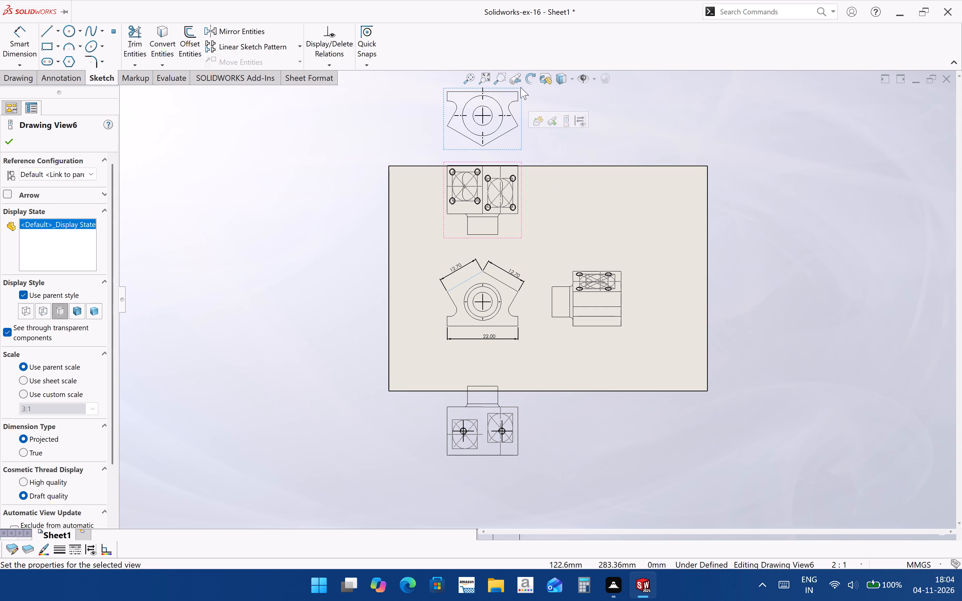
pyautogui.rightClick(505, 144)
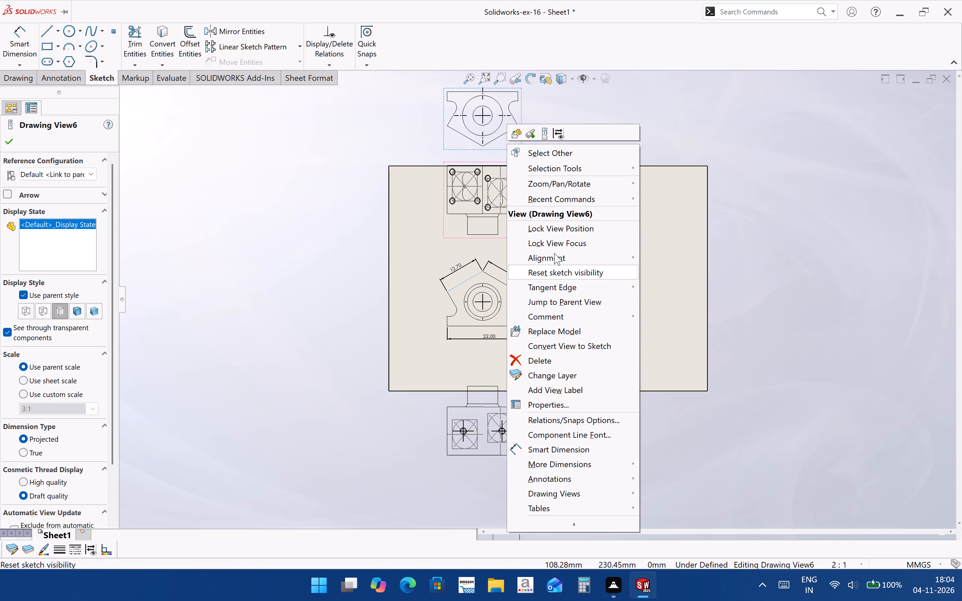
pyautogui.click(653, 252)
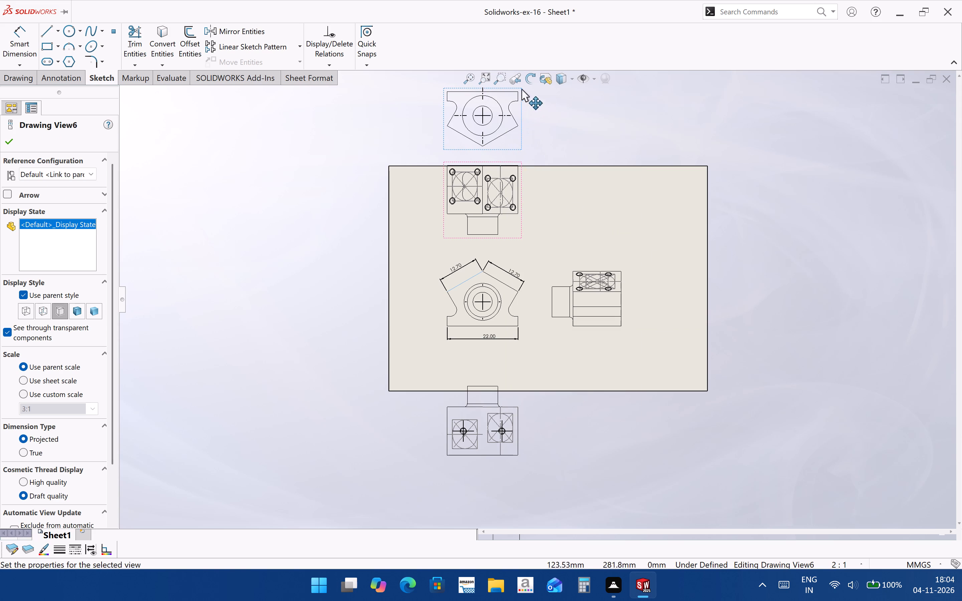
pyautogui.click(526, 81)
pyautogui.moveTo(515, 143); pyautogui.dragTo(431, 126)
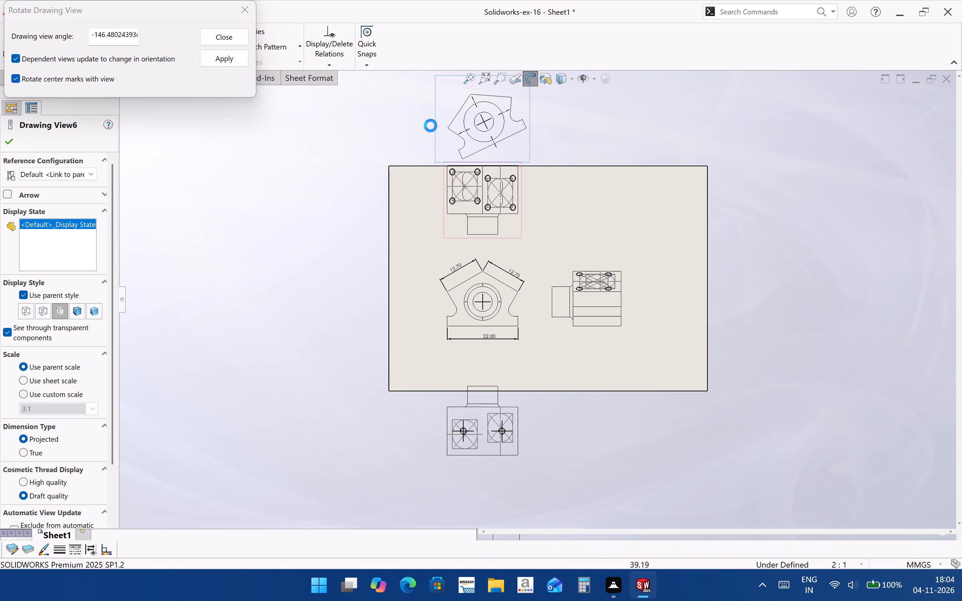
pyautogui.moveTo(431, 126); pyautogui.dragTo(429, 116)
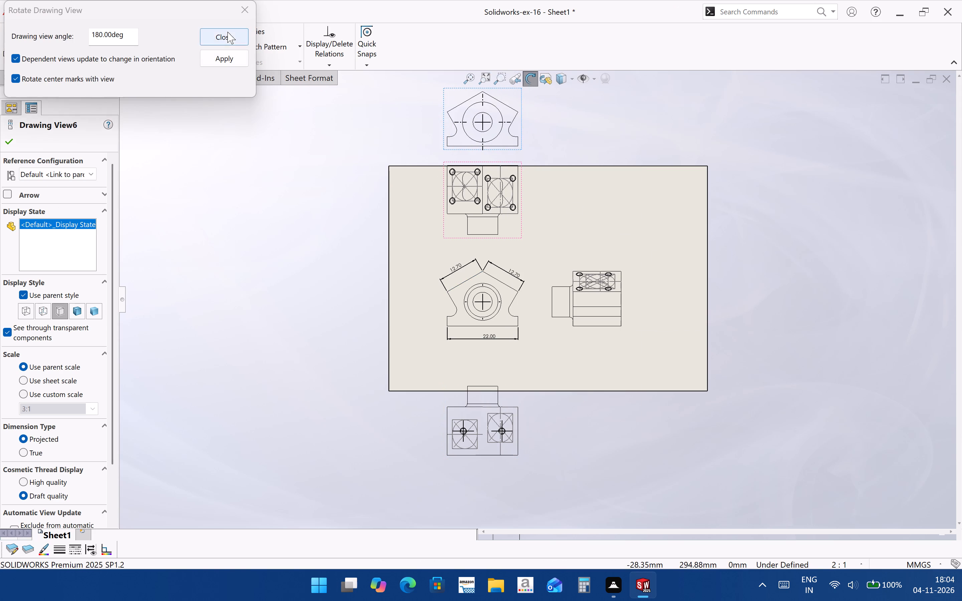
pyautogui.click(227, 32)
# Delete the upper, front, side and lower drawing views, keeping only the rotated view above the sheet.
pyautogui.click(503, 231)
pyautogui.press('Delete')
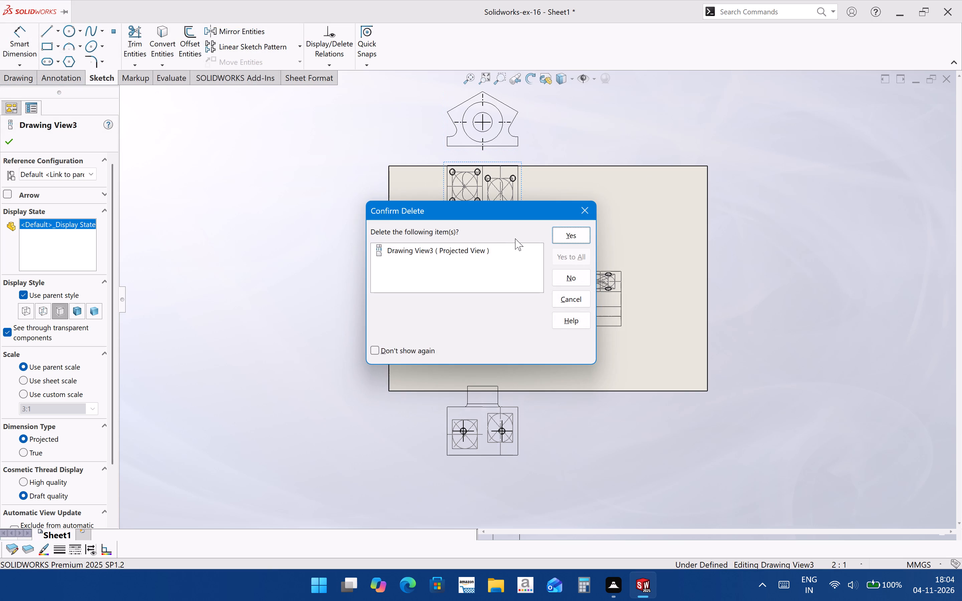
pyautogui.click(544, 233)
pyautogui.click(571, 234)
pyautogui.click(519, 316)
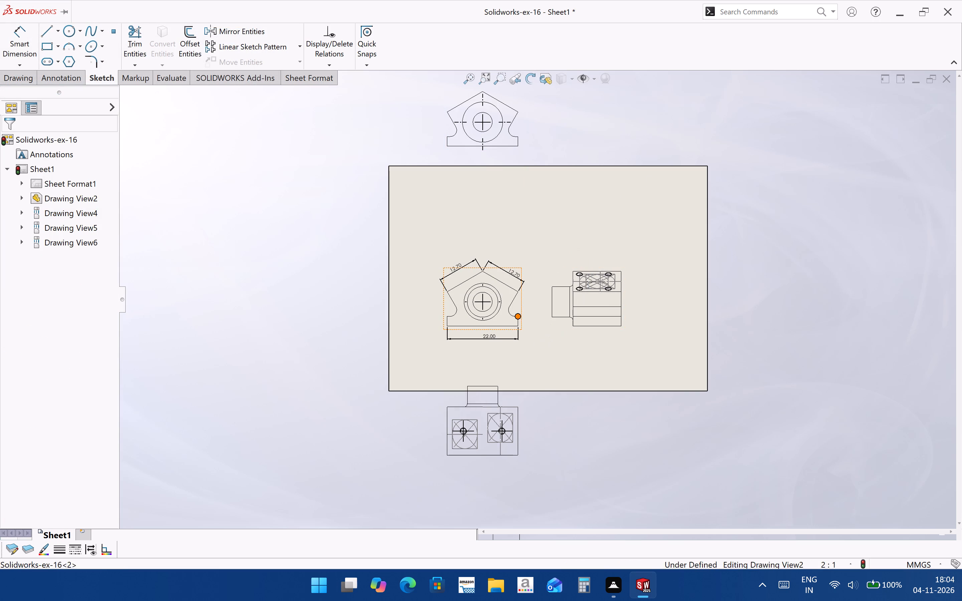
pyautogui.press('Delete')
pyautogui.click(577, 232)
pyautogui.click(592, 317)
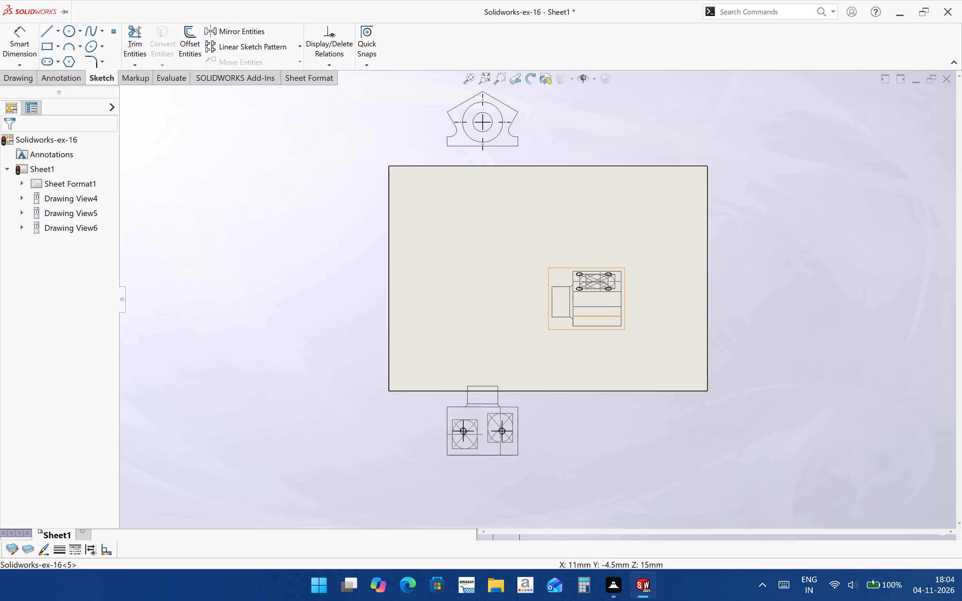
pyautogui.press('Delete')
pyautogui.click(561, 234)
pyautogui.click(512, 436)
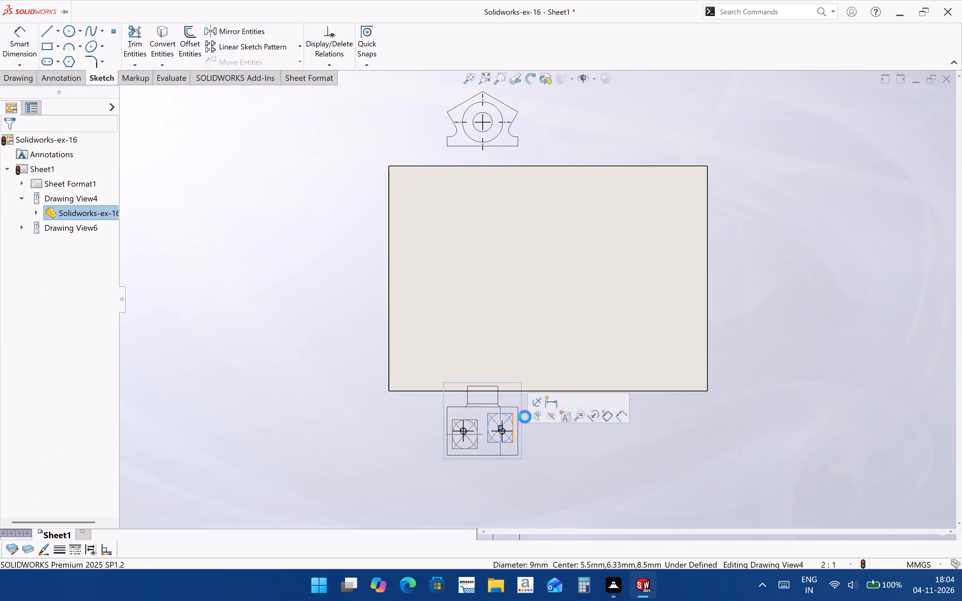
pyautogui.press('Delete')
pyautogui.click(514, 395)
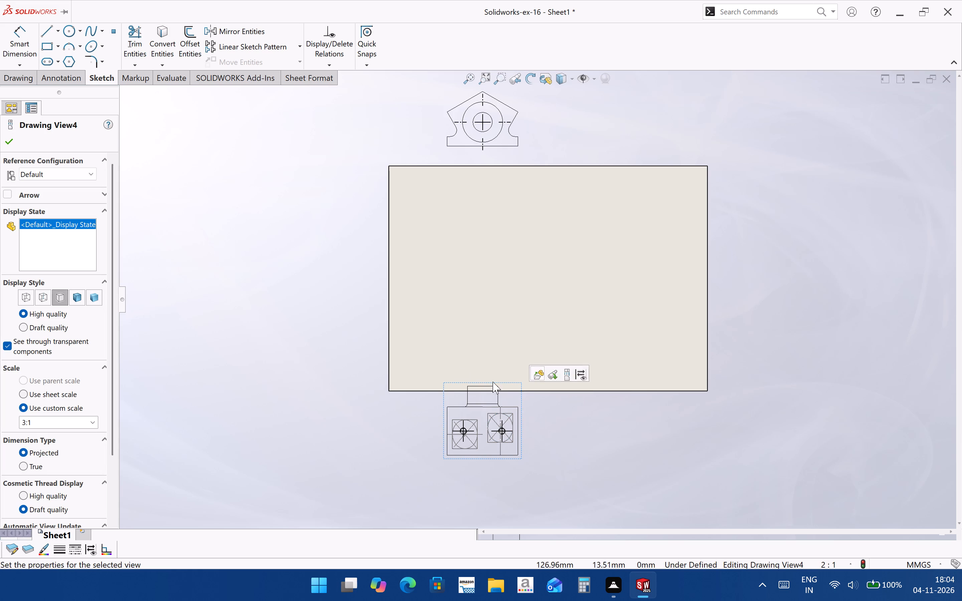
pyautogui.press('Delete')
pyautogui.click(558, 242)
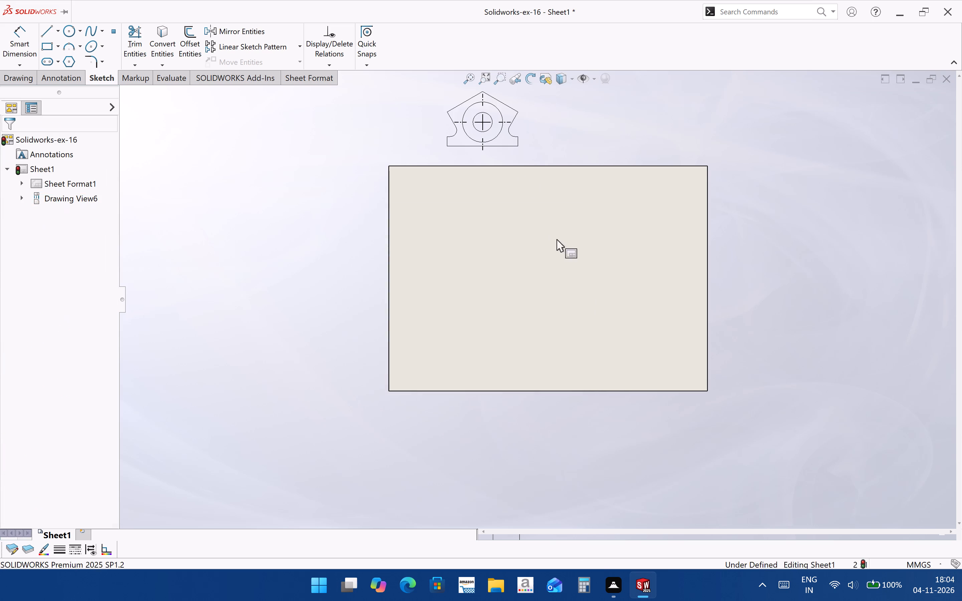
# Move the rotated view down onto the sheet and place it left of centre, slightly below mid-height.
pyautogui.click(506, 149)
pyautogui.moveTo(509, 150); pyautogui.dragTo(498, 354)
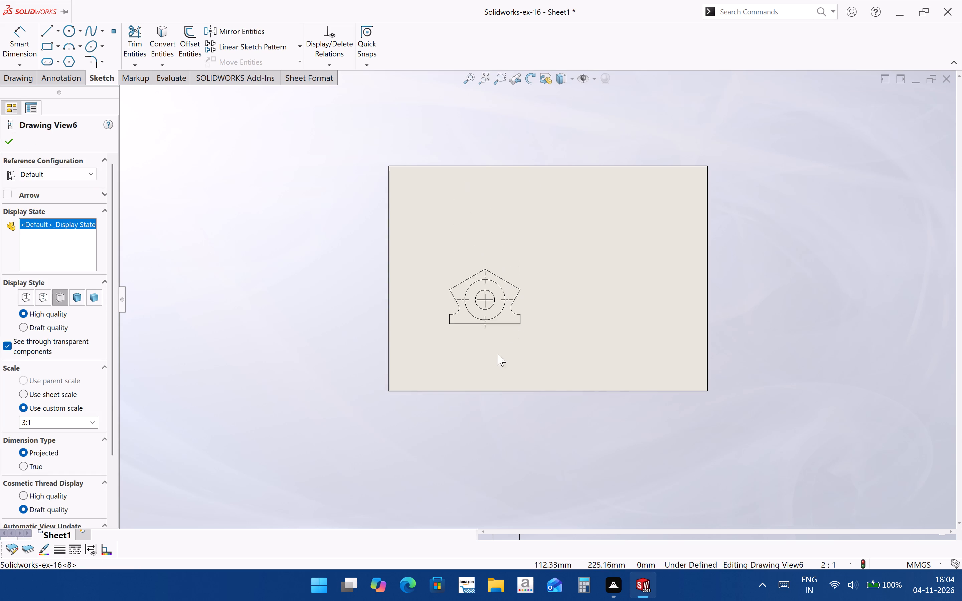
pyautogui.moveTo(498, 354); pyautogui.dragTo(513, 333)
pyautogui.click(561, 340)
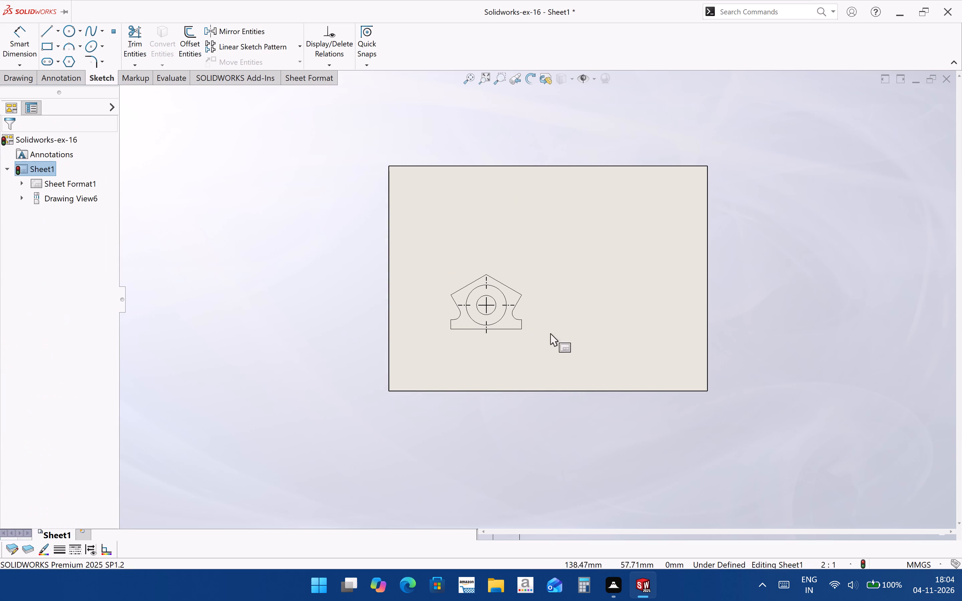
pyautogui.scroll(-2, 579, 328)
pyautogui.moveTo(552, 349); pyautogui.dragTo(555, 468, button='middle')
pyautogui.scroll(-2, 559, 438)
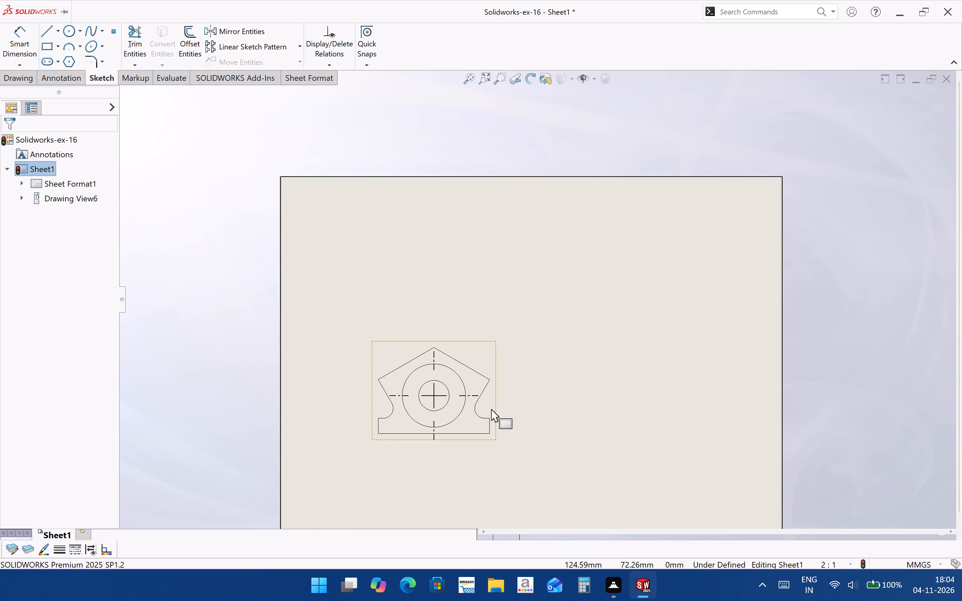
pyautogui.click(491, 409)
pyautogui.moveTo(496, 438); pyautogui.dragTo(520, 438)
pyautogui.click(587, 471)
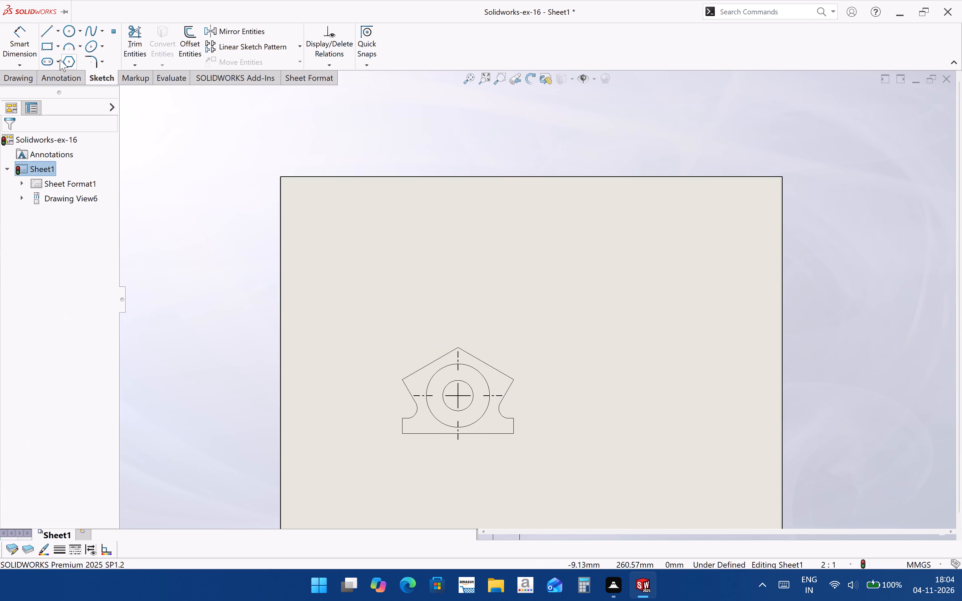
# Insert the model's dimensions into the rotated view with Model Items, keeping the selected-feature source and duplicate elimination.
pyautogui.click(20, 55)
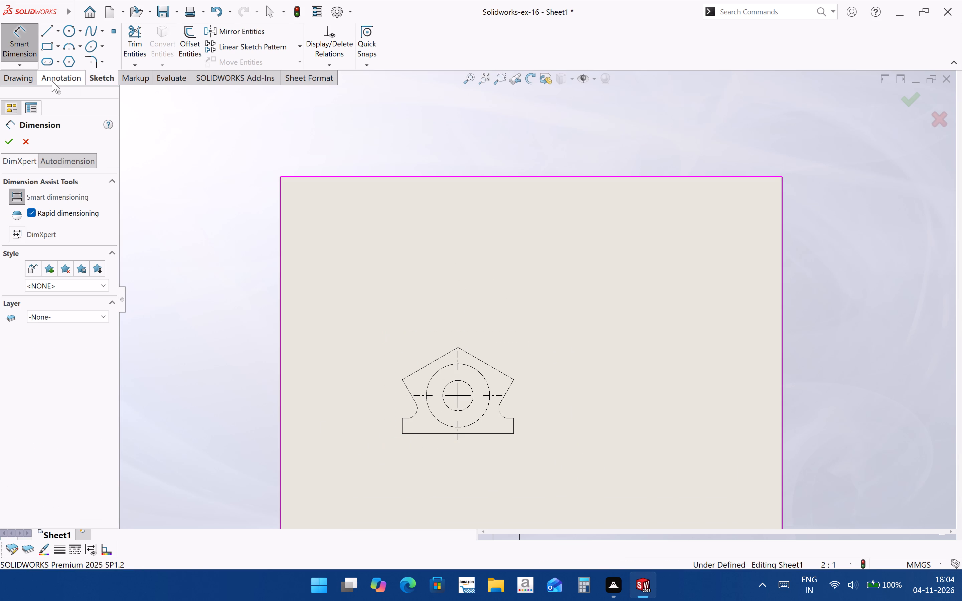
pyautogui.click(29, 78)
pyautogui.click(68, 84)
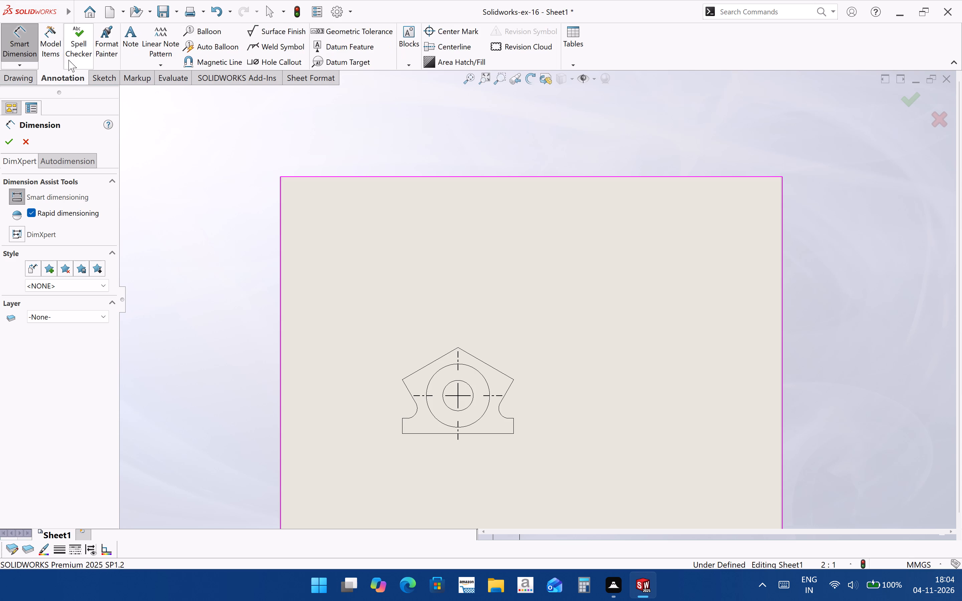
pyautogui.click(55, 44)
pyautogui.click(493, 354)
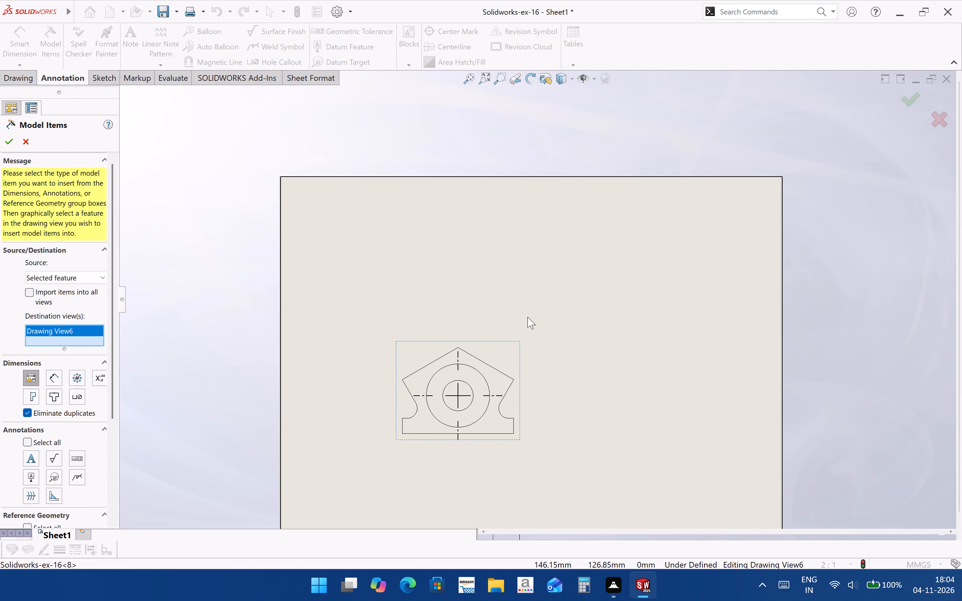
pyautogui.click(14, 144)
pyautogui.click(586, 295)
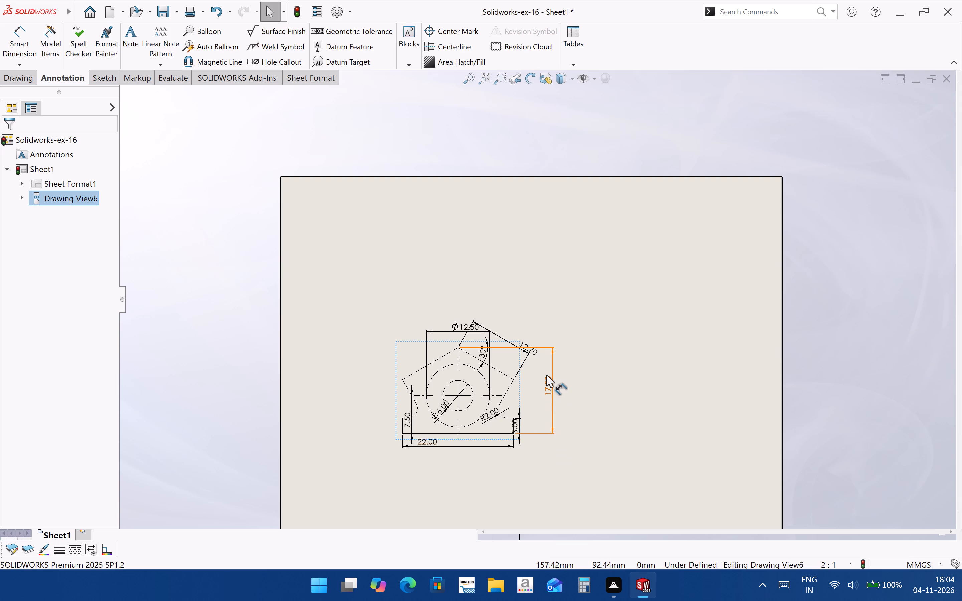
# Move the 22.00 dimension further below the base and centre it, and place 7.50 and Ø6.00 outside the view's left side.
pyautogui.scroll(-2, 546, 375)
pyautogui.click(398, 457)
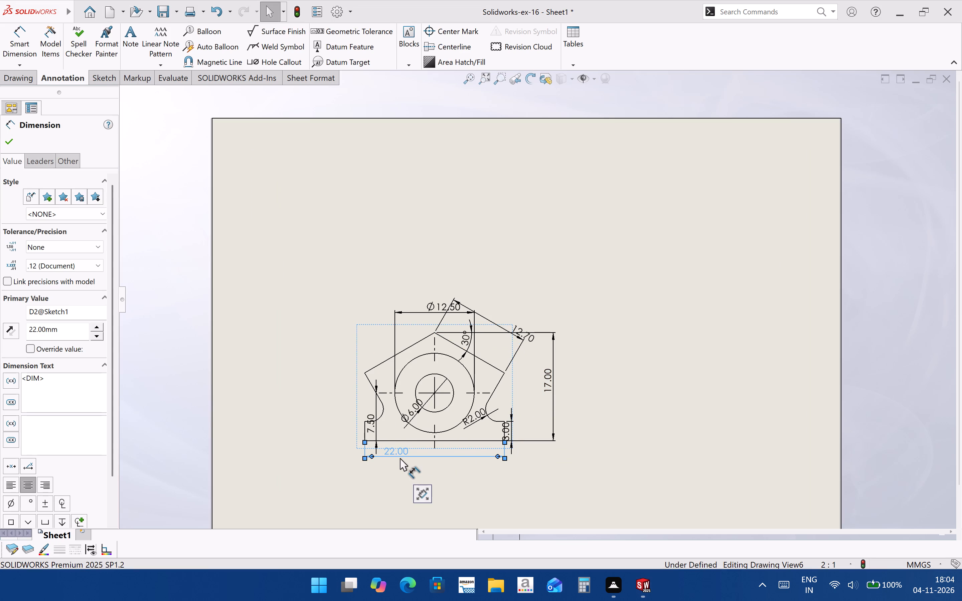
pyautogui.moveTo(400, 456); pyautogui.dragTo(435, 473)
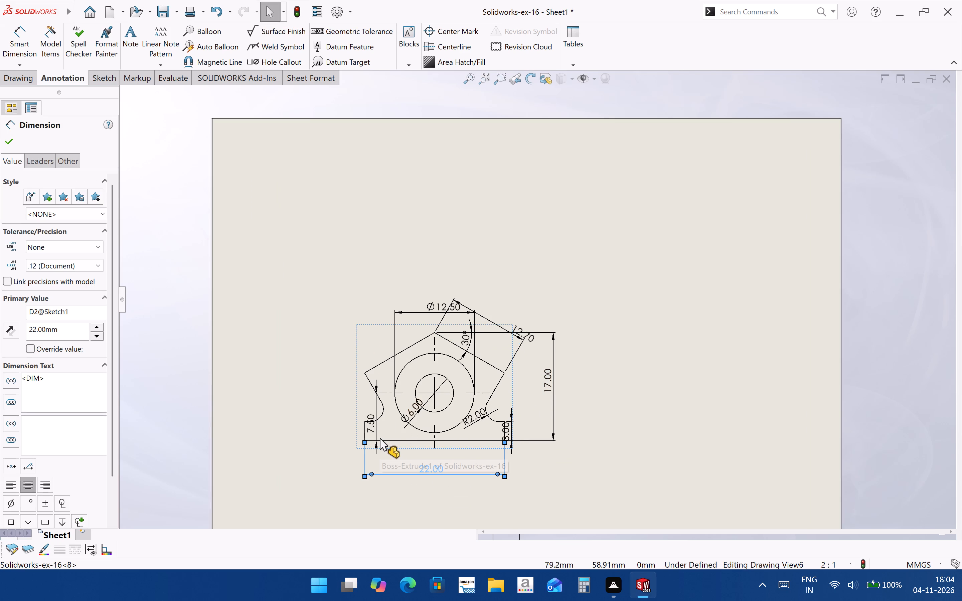
pyautogui.moveTo(370, 432); pyautogui.dragTo(356, 428)
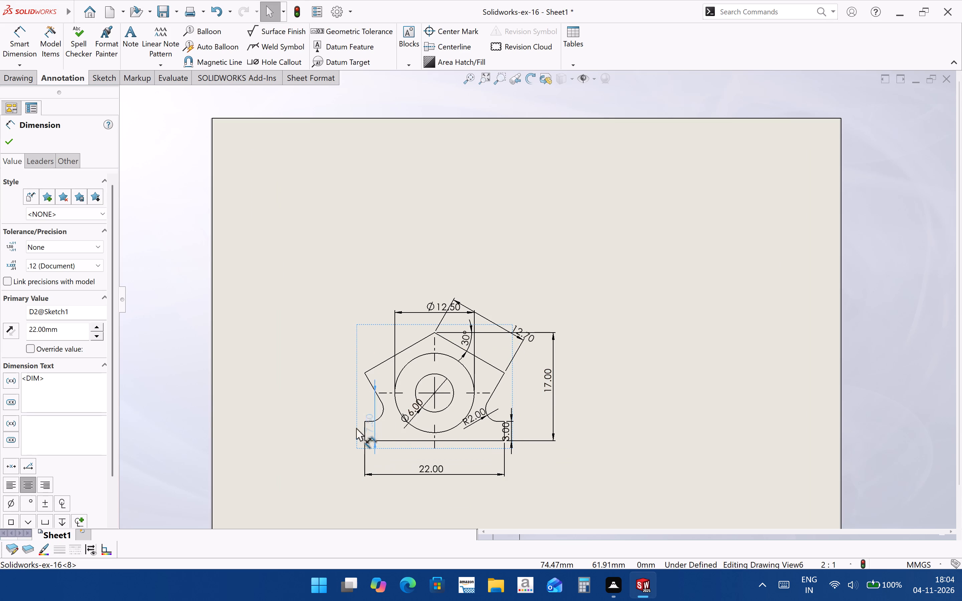
pyautogui.moveTo(356, 428); pyautogui.dragTo(328, 422)
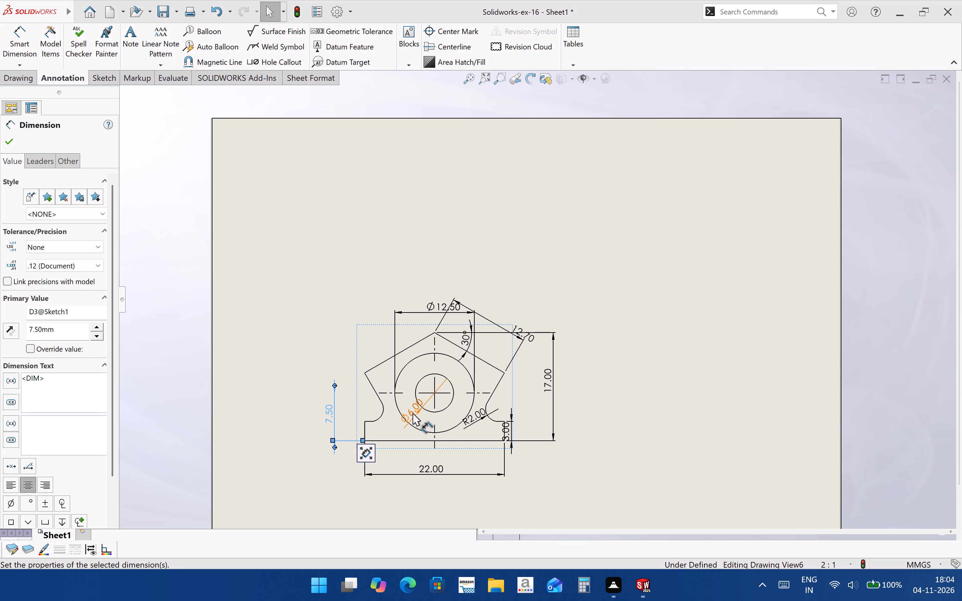
pyautogui.moveTo(413, 413); pyautogui.dragTo(354, 351)
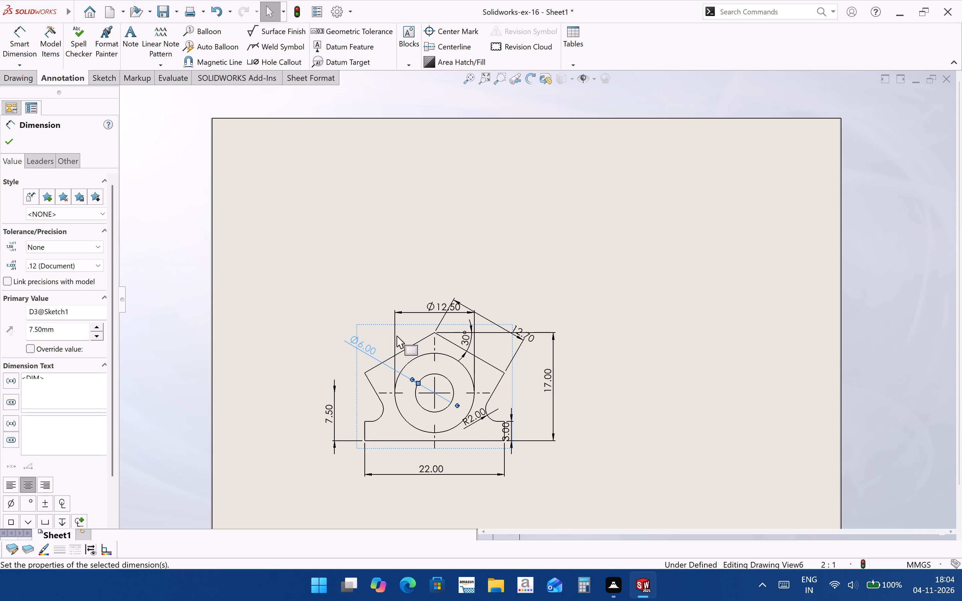
pyautogui.click(632, 450)
# Move the R2.00 and 3.00 dimensions outside the view's right side, and centre 12.70 further from the sloping edge.
pyautogui.moveTo(473, 422); pyautogui.dragTo(524, 410)
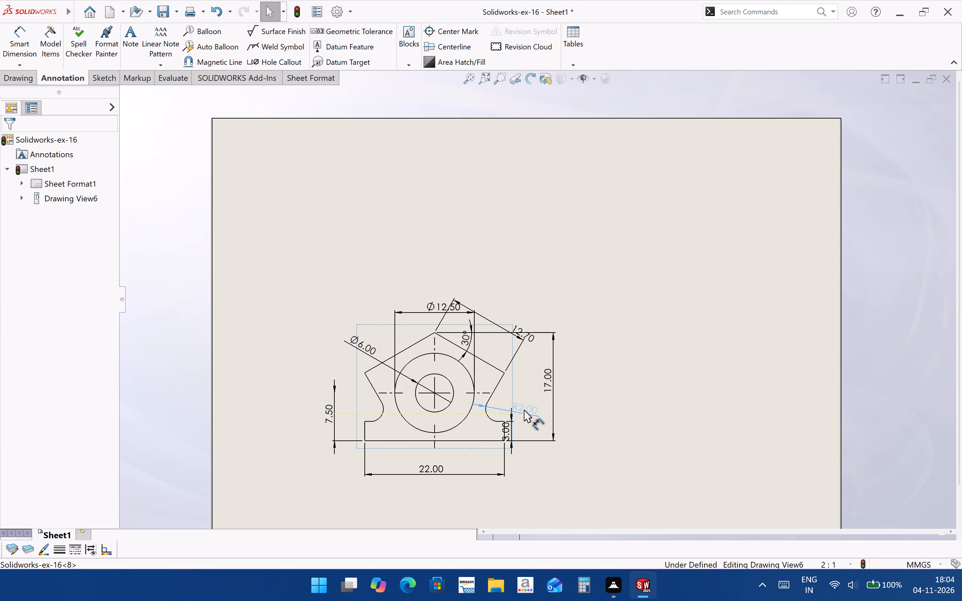
pyautogui.moveTo(524, 410); pyautogui.dragTo(524, 407)
pyautogui.moveTo(507, 432); pyautogui.dragTo(533, 456)
pyautogui.click(596, 478)
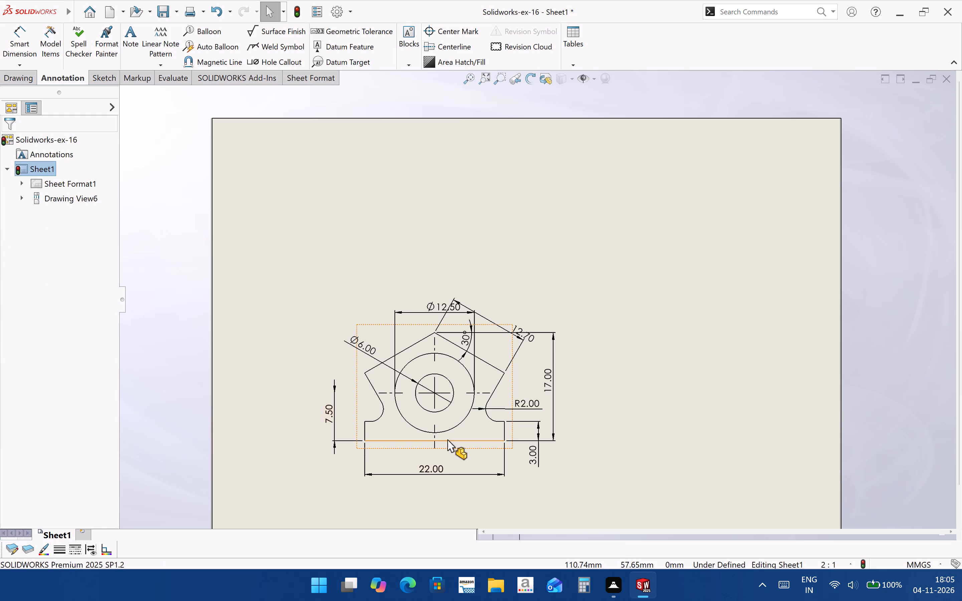
pyautogui.scroll(-1, 447, 439)
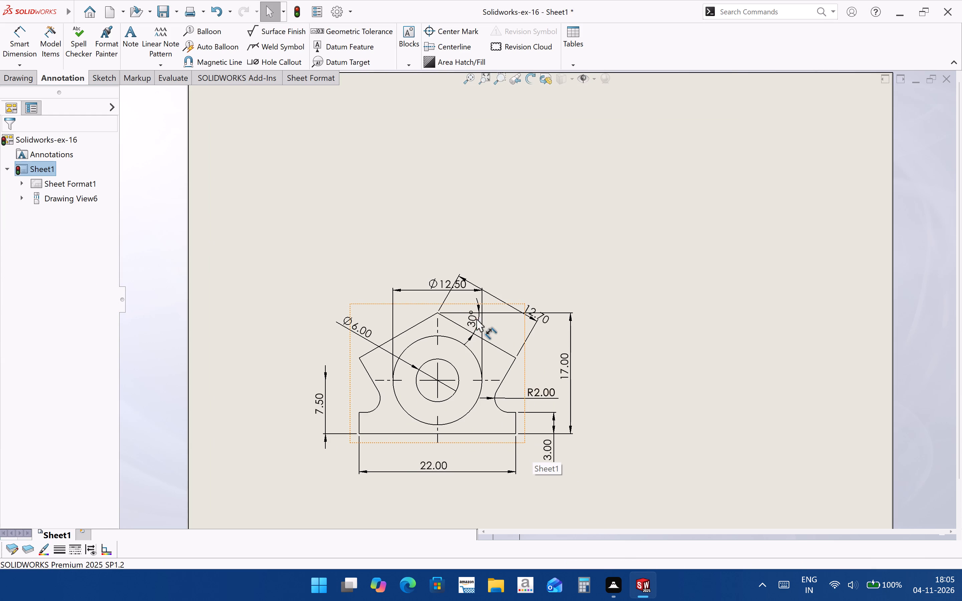
pyautogui.moveTo(537, 315); pyautogui.dragTo(511, 288)
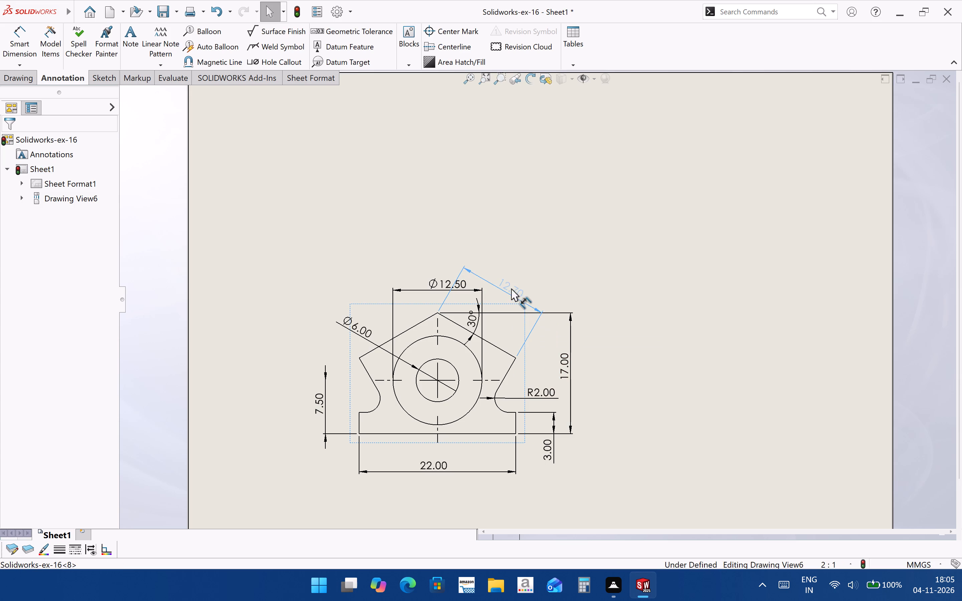
pyautogui.moveTo(511, 288); pyautogui.dragTo(509, 285)
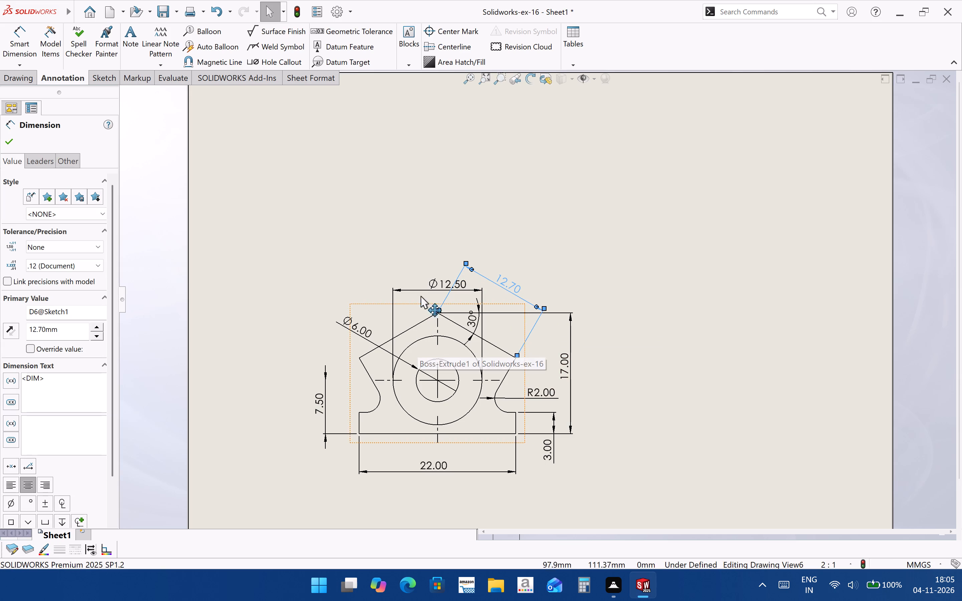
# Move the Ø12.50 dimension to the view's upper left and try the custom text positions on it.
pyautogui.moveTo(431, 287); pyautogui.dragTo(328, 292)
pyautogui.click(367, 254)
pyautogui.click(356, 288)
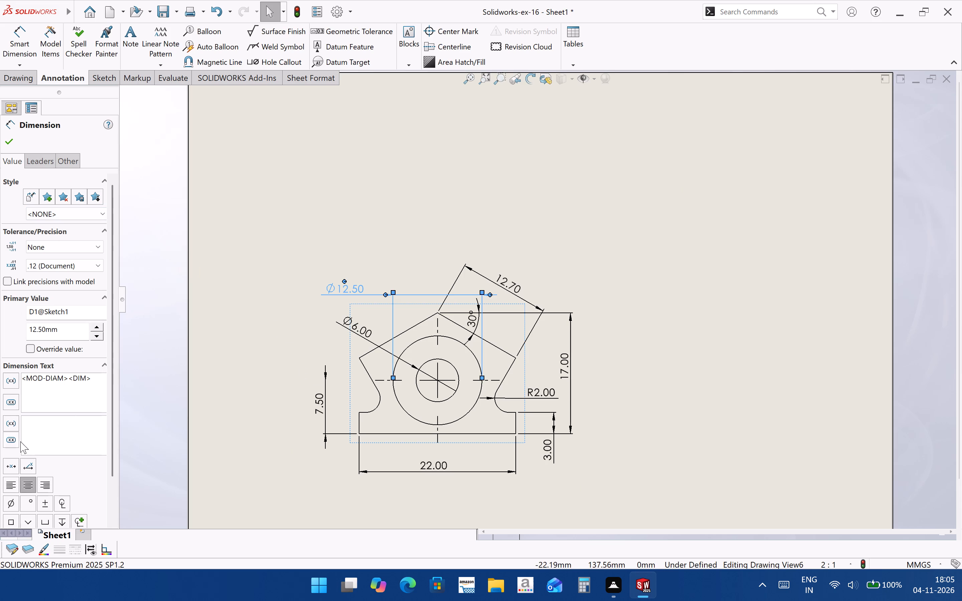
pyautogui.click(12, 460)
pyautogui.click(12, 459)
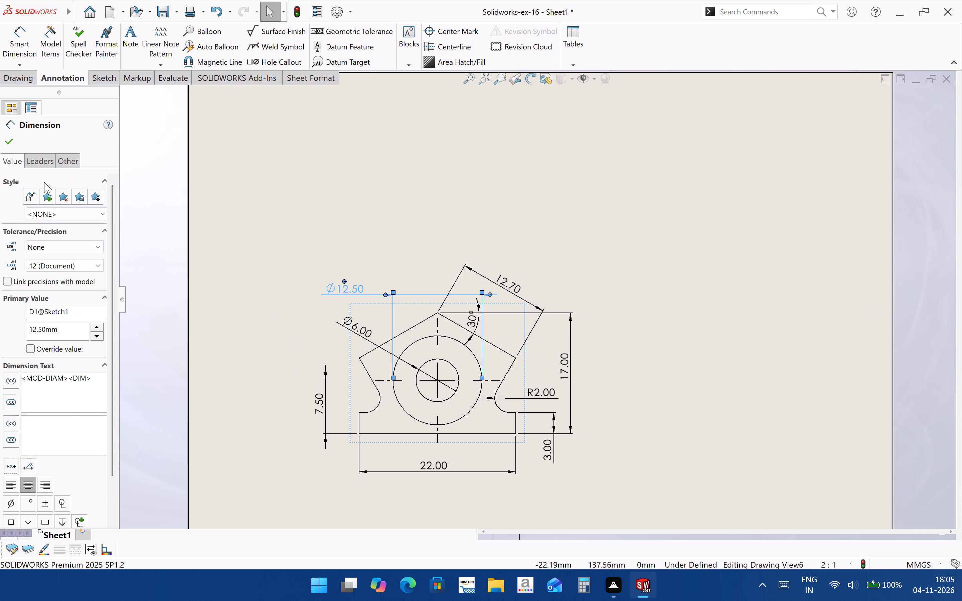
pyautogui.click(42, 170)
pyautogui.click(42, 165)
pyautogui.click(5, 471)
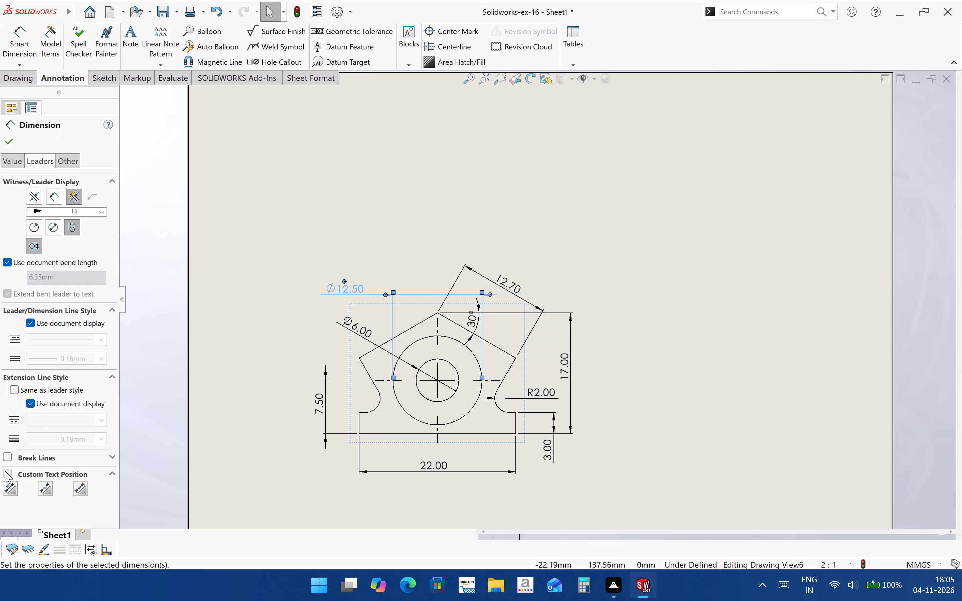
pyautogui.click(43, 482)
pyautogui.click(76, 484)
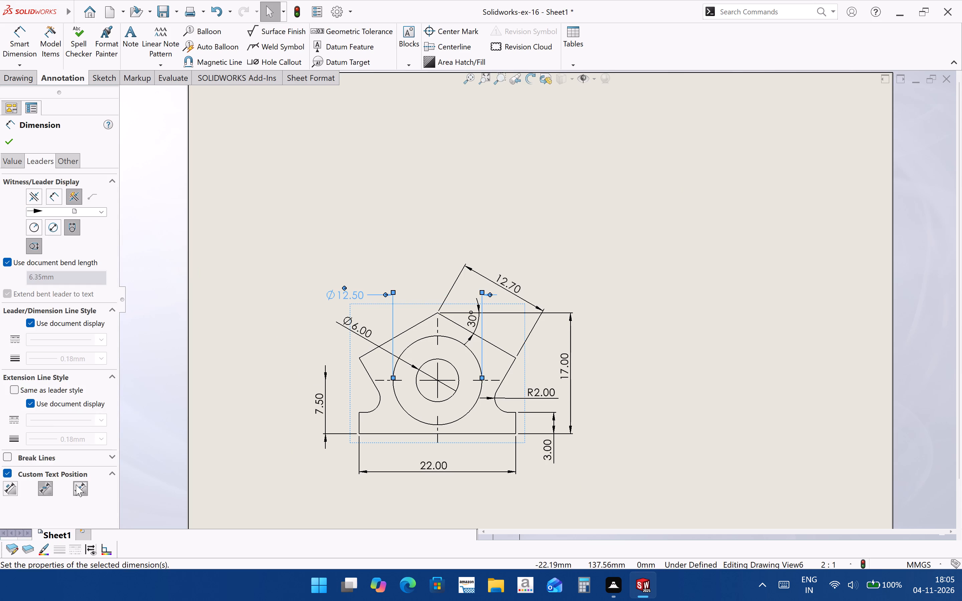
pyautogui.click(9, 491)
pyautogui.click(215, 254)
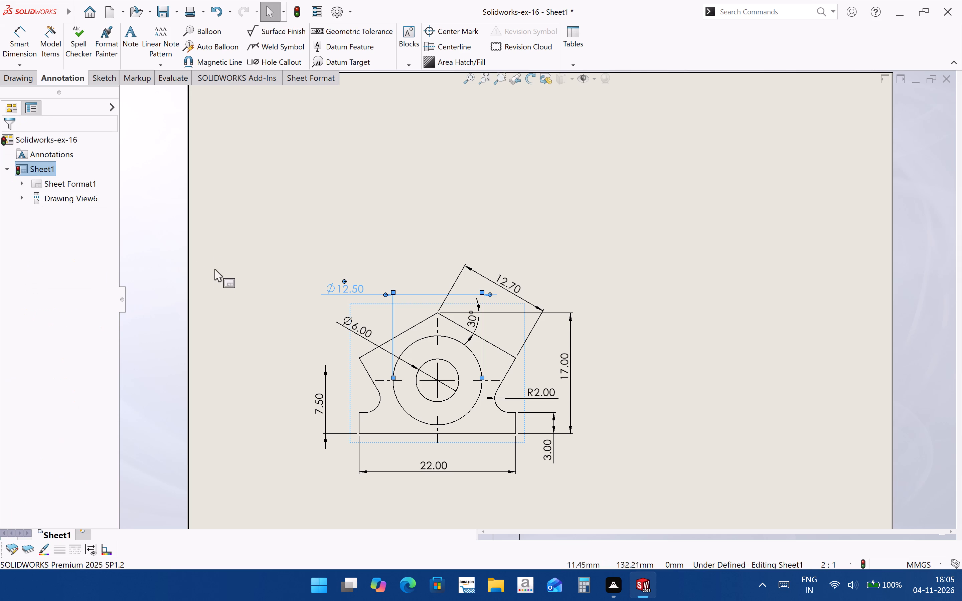
# Delete the linear Ø12.50 dimension and redimension the outer circle with Smart Dimension, placing the diameter above the view's upper left.
pyautogui.click(337, 287)
pyautogui.press('Delete')
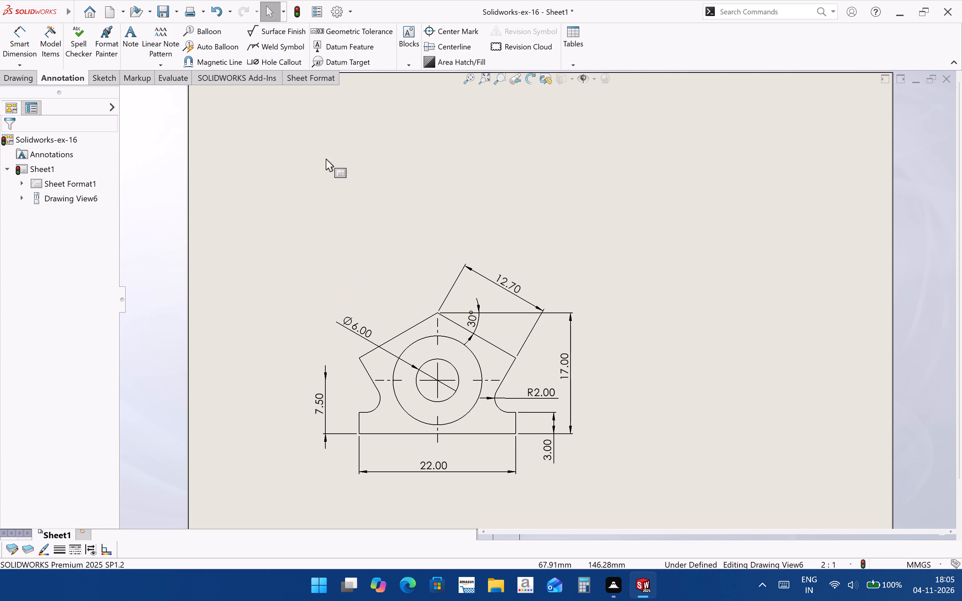
pyautogui.click(22, 46)
pyautogui.click(421, 340)
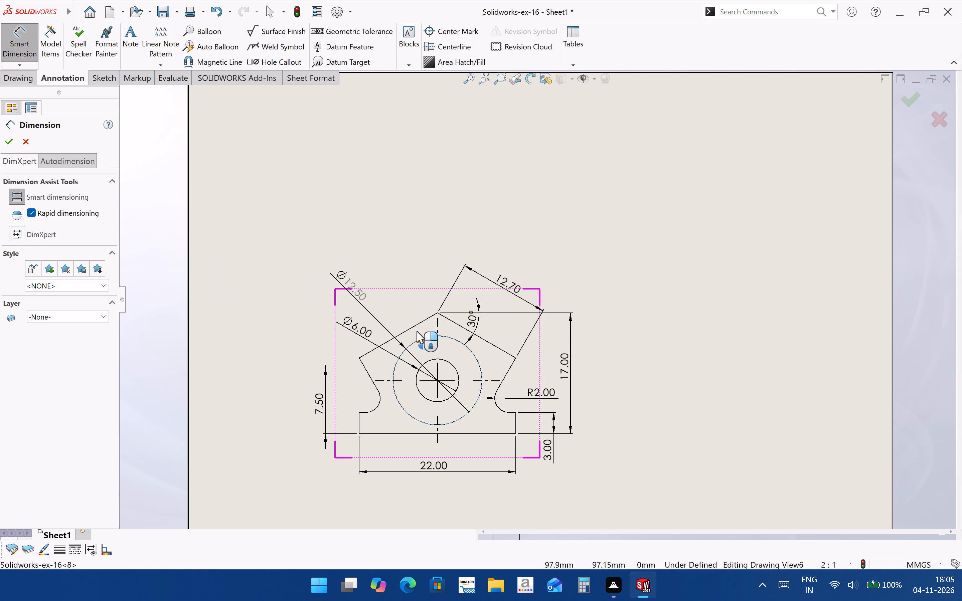
pyautogui.click(372, 292)
pyautogui.click(281, 280)
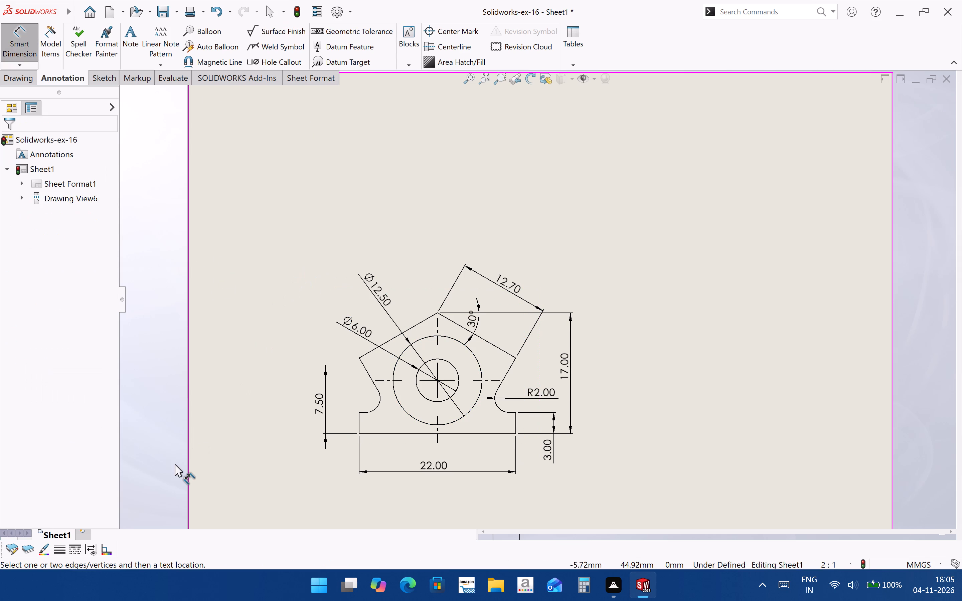
# Give the new Ø12.50 dimension a custom text position with a broken leader and horizontal text.
pyautogui.click(383, 296)
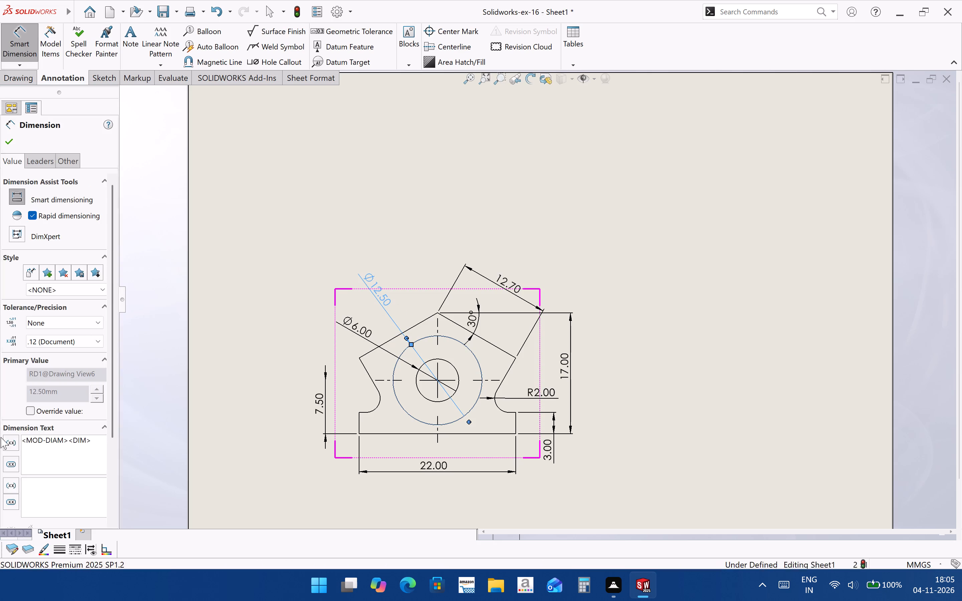
pyautogui.click(46, 165)
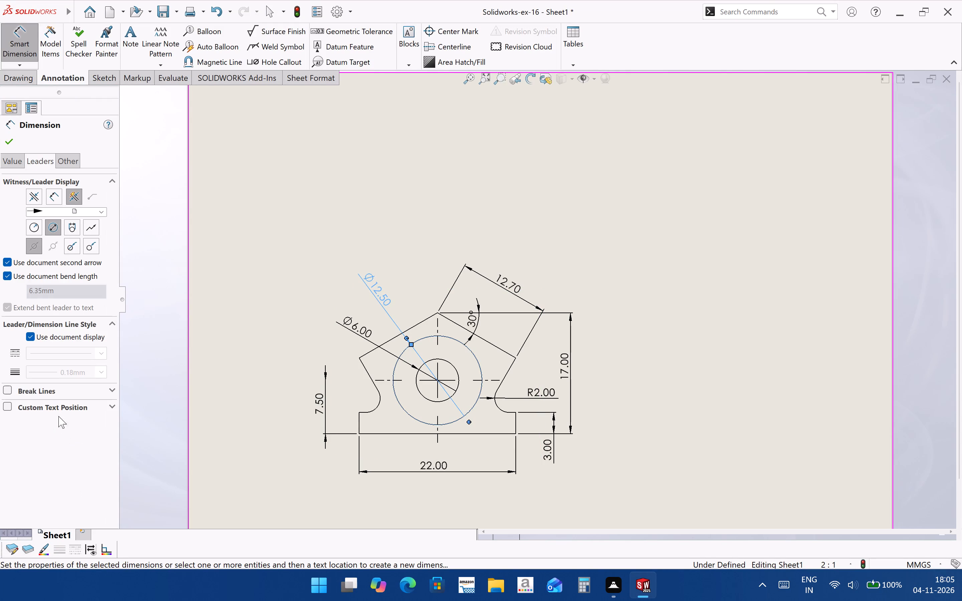
pyautogui.click(53, 409)
pyautogui.click(46, 422)
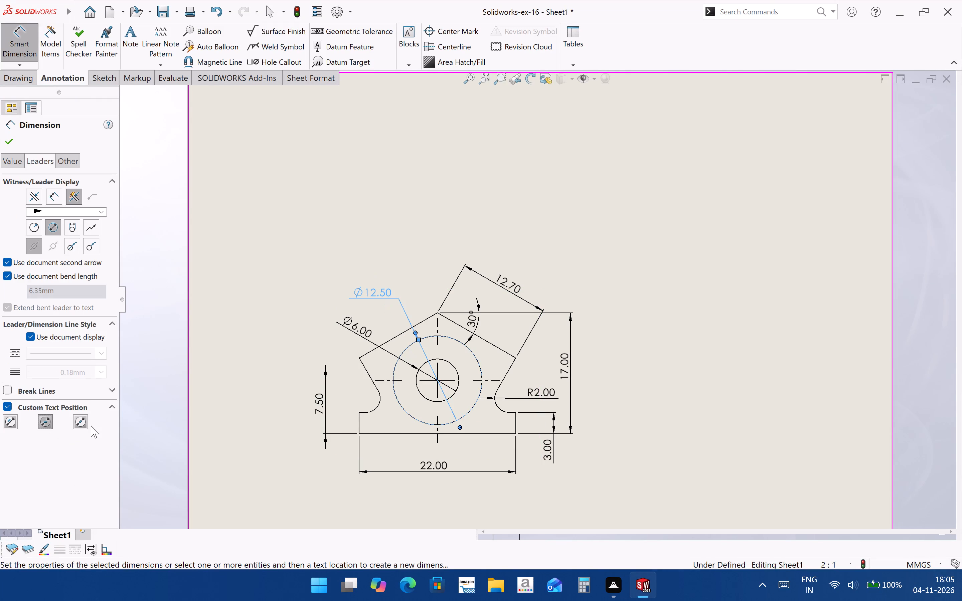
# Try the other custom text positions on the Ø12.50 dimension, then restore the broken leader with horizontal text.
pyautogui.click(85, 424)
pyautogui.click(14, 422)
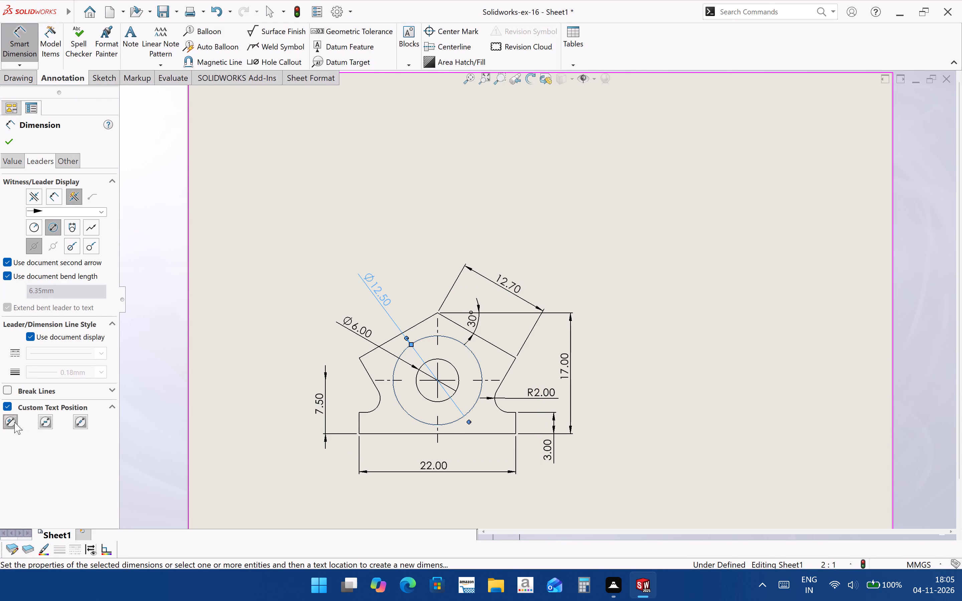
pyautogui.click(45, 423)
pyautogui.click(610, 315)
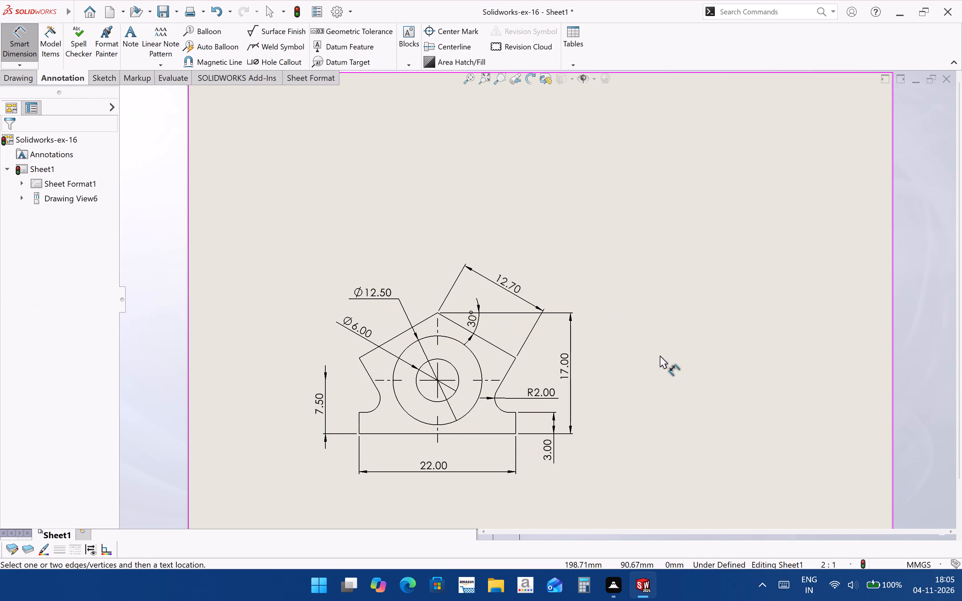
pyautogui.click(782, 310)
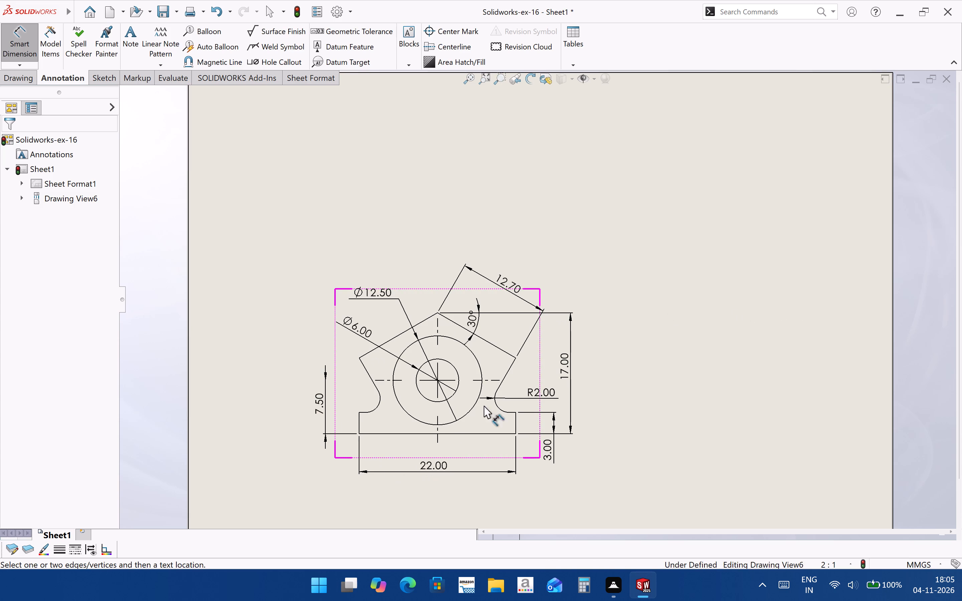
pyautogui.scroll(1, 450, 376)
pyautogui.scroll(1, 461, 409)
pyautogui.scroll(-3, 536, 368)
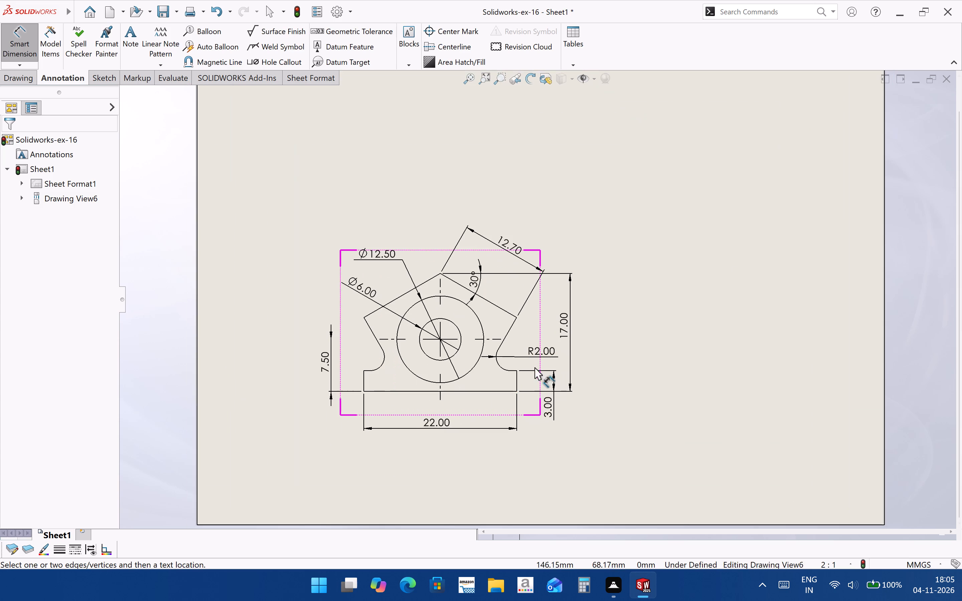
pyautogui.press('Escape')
# Change the front view's display style to Hidden Lines Visible.
pyautogui.click(496, 395)
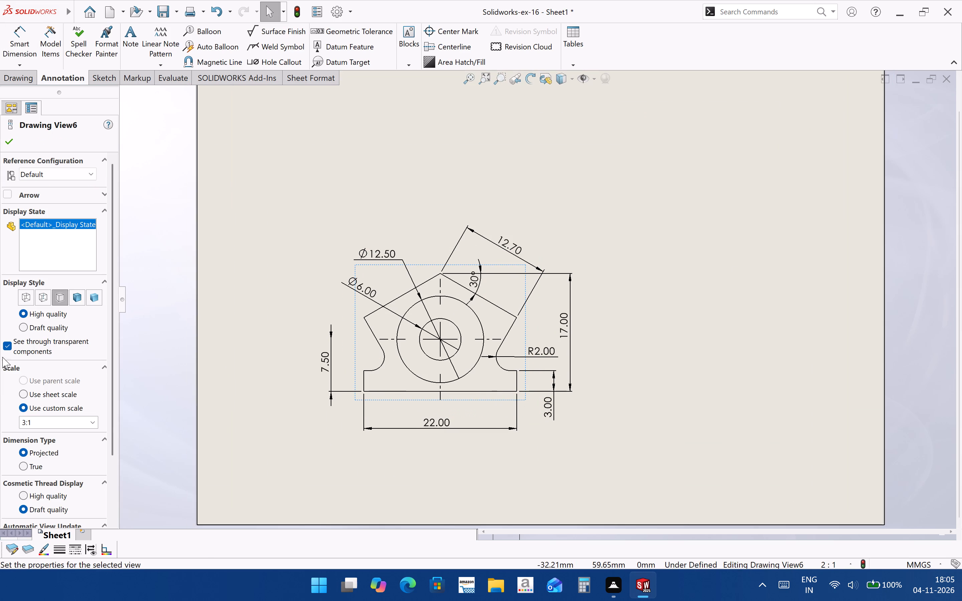
pyautogui.click(48, 300)
pyautogui.click(514, 500)
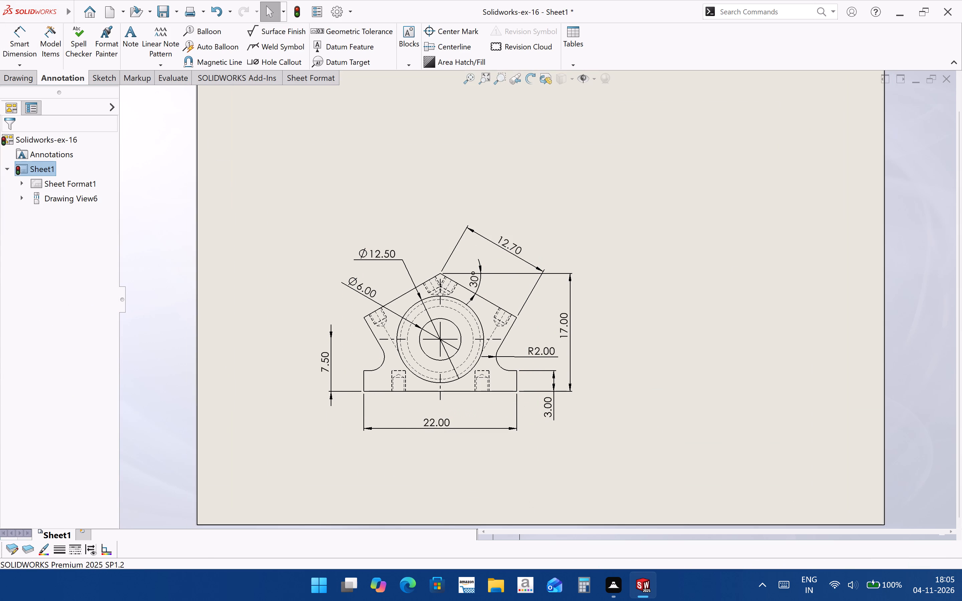
# Dimension the 3.00 depth of the hidden hole at the base's left with Smart Dimension, placing it between the view and the 7.50 dimension.
pyautogui.click(15, 42)
pyautogui.scroll(-3, 405, 379)
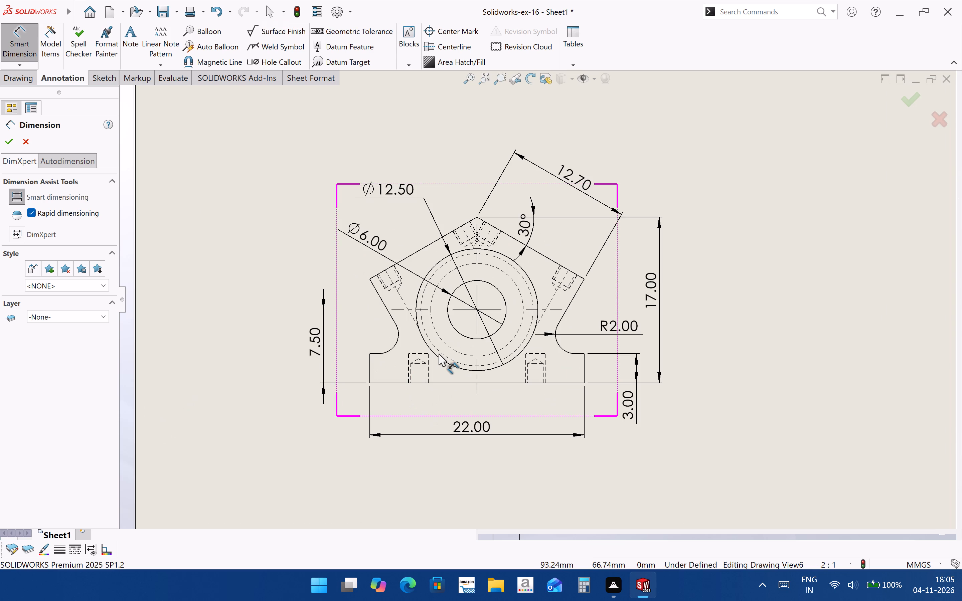
pyautogui.scroll(-3, 431, 354)
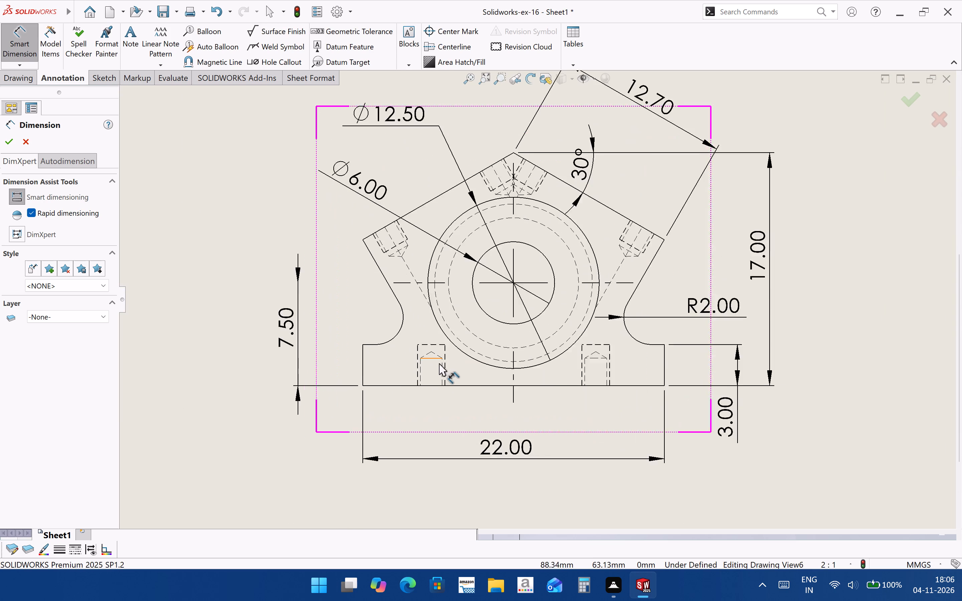
pyautogui.scroll(-2, 439, 363)
pyautogui.click(423, 369)
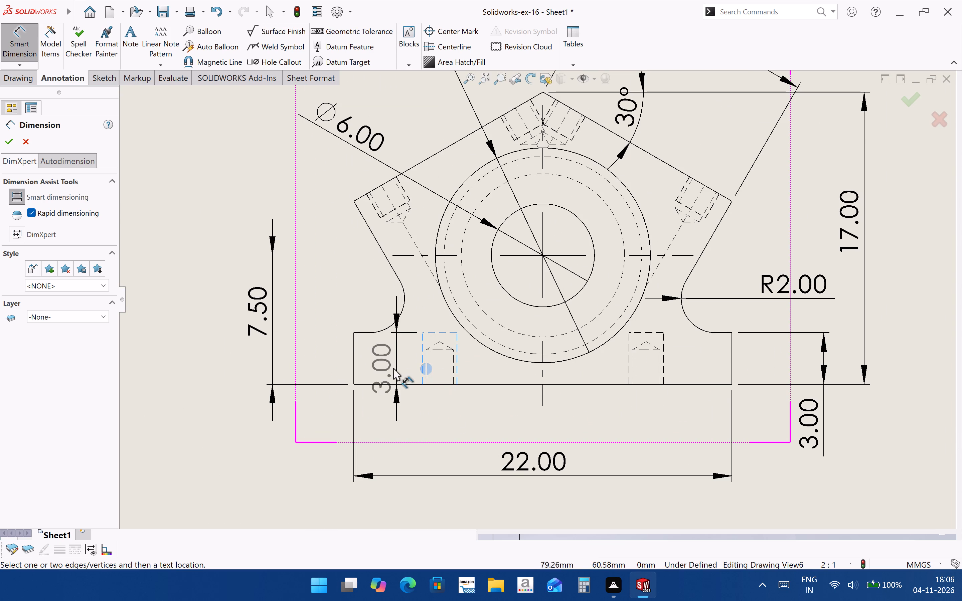
pyautogui.click(330, 286)
pyautogui.scroll(2, 189, 416)
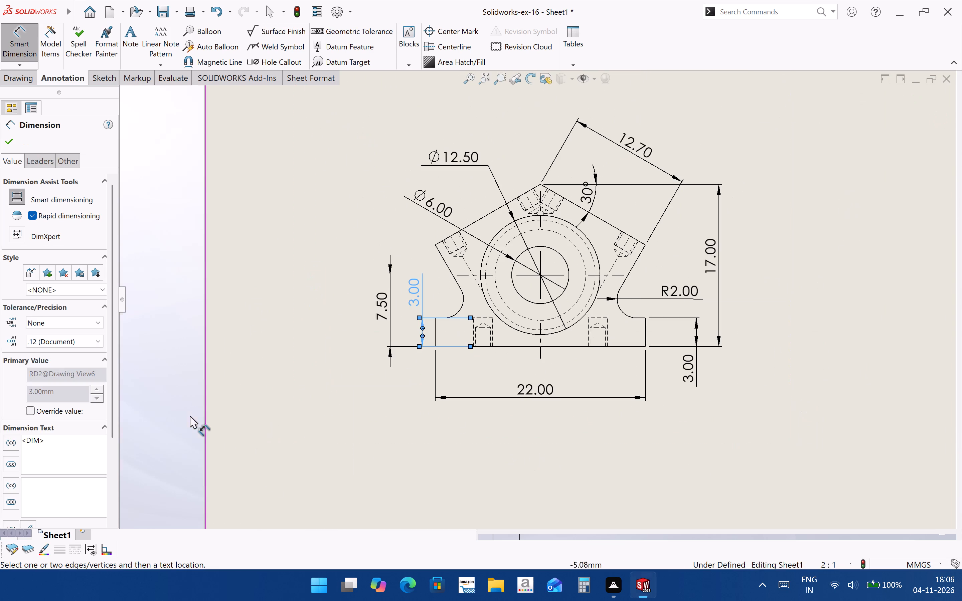
pyautogui.click(331, 448)
pyautogui.scroll(3, 351, 449)
pyautogui.scroll(-1, 668, 364)
pyautogui.moveTo(602, 381); pyautogui.dragTo(602, 391, button='middle')
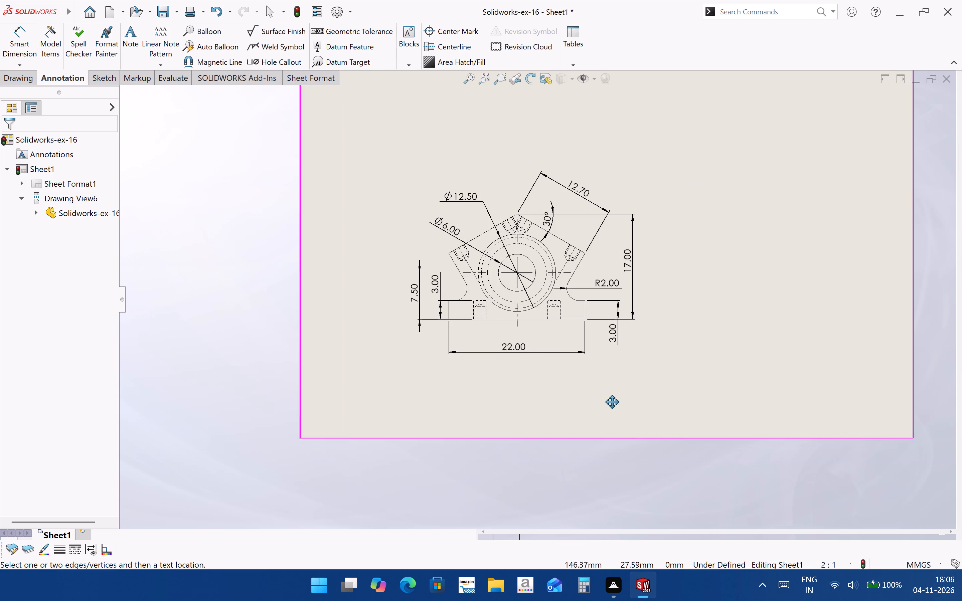
pyautogui.moveTo(602, 391); pyautogui.dragTo(594, 430, button='middle')
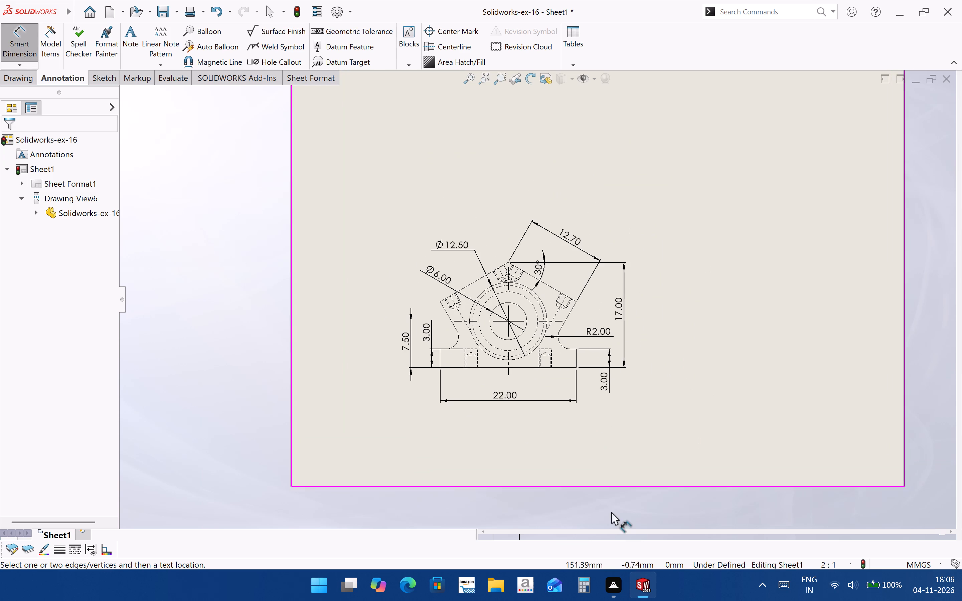
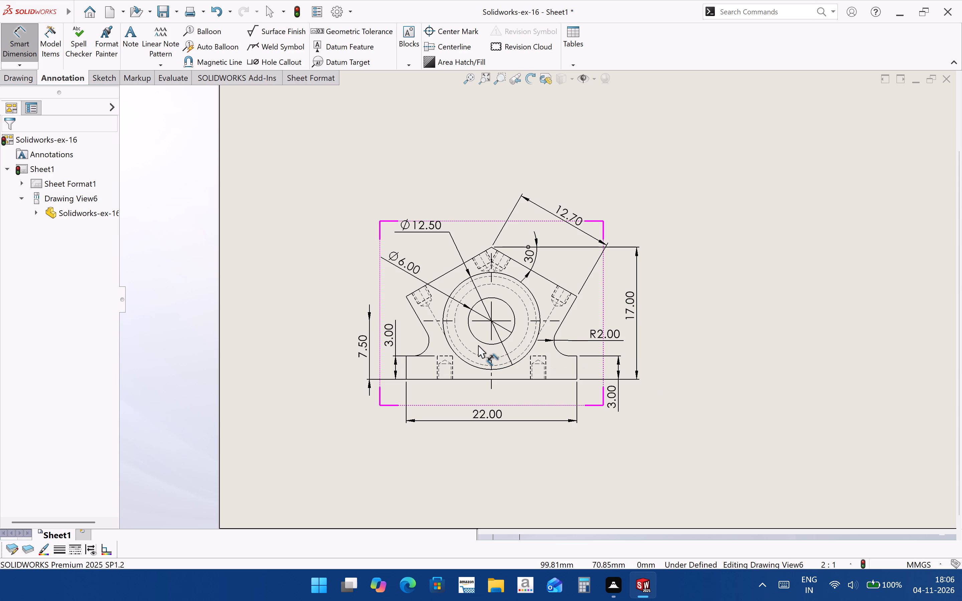
# Project a top view from the front view and place it directly above the front view.
pyautogui.scroll(2, 406, 331)
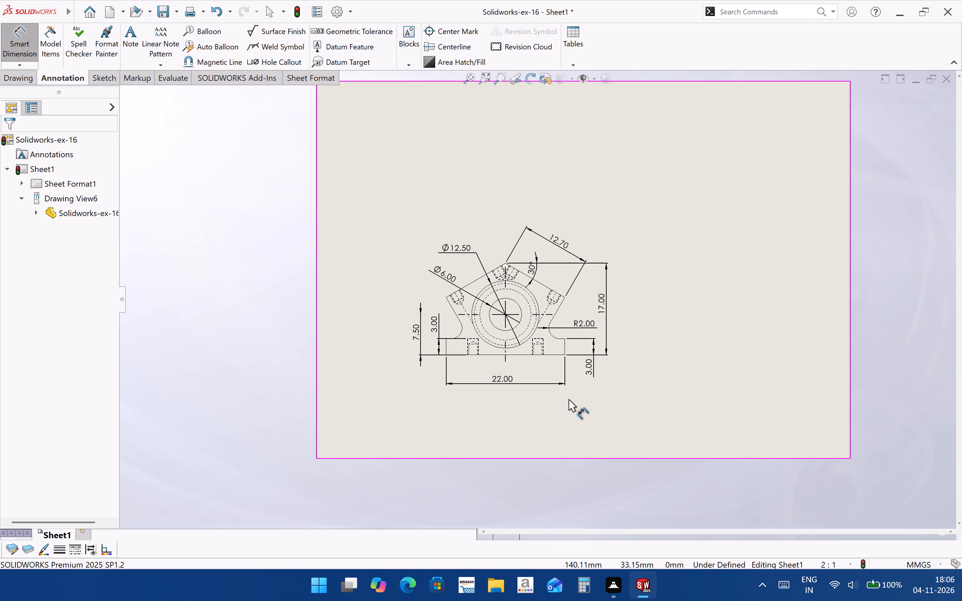
pyautogui.moveTo(568, 399); pyautogui.dragTo(523, 490, button='middle')
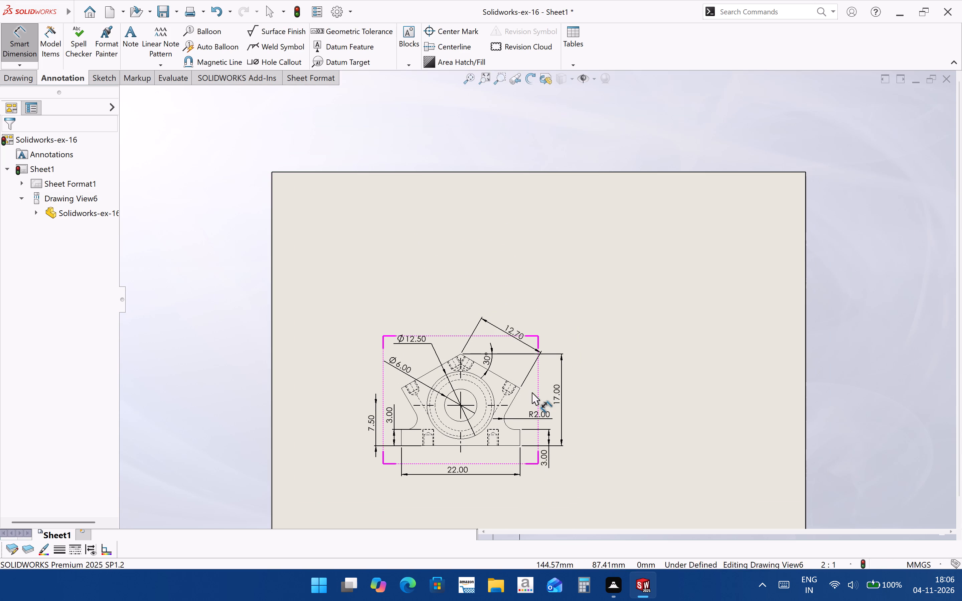
pyautogui.press('Escape')
pyautogui.click(541, 384)
pyautogui.press('Escape')
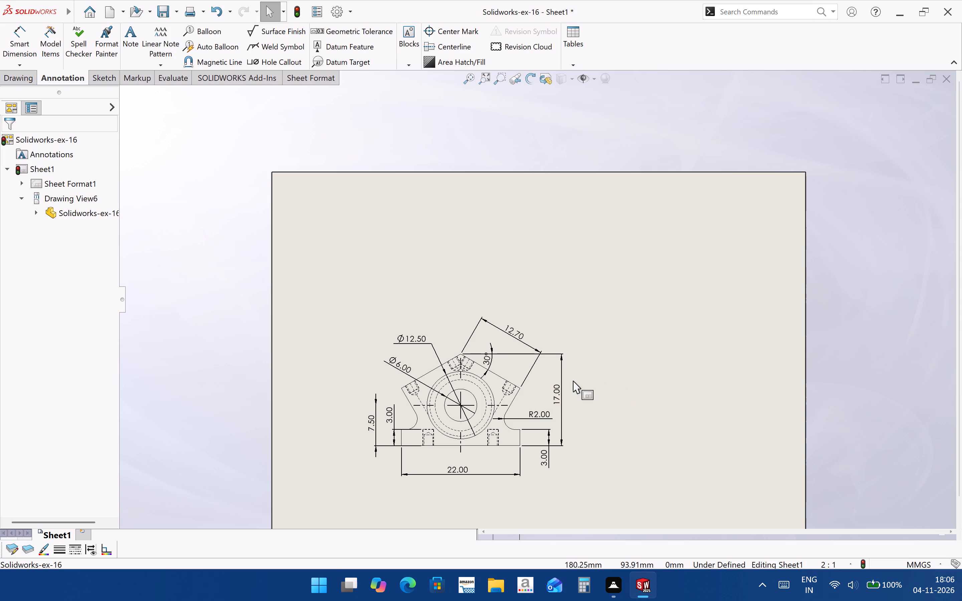
pyautogui.click(522, 398)
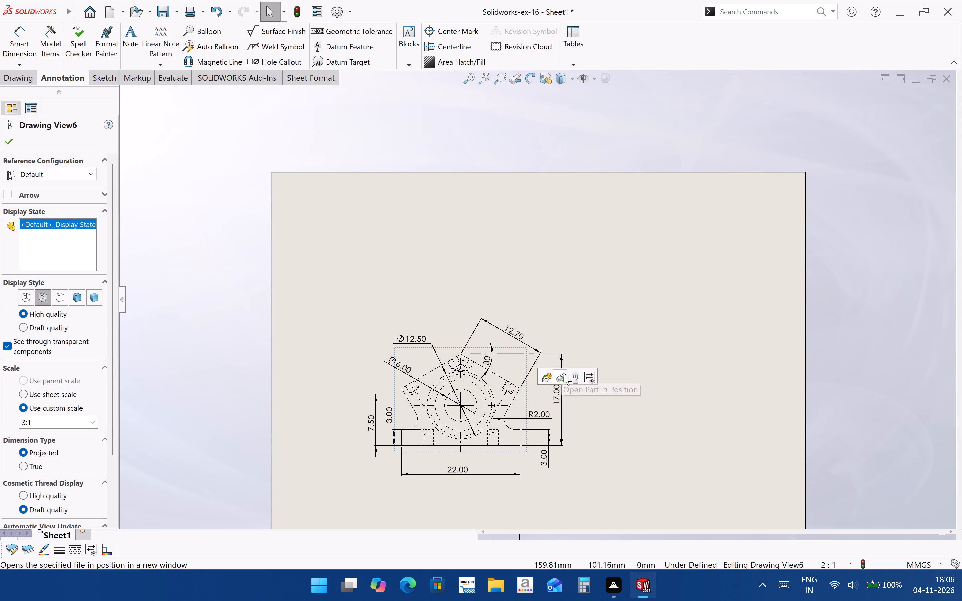
pyautogui.click(574, 380)
pyautogui.click(472, 246)
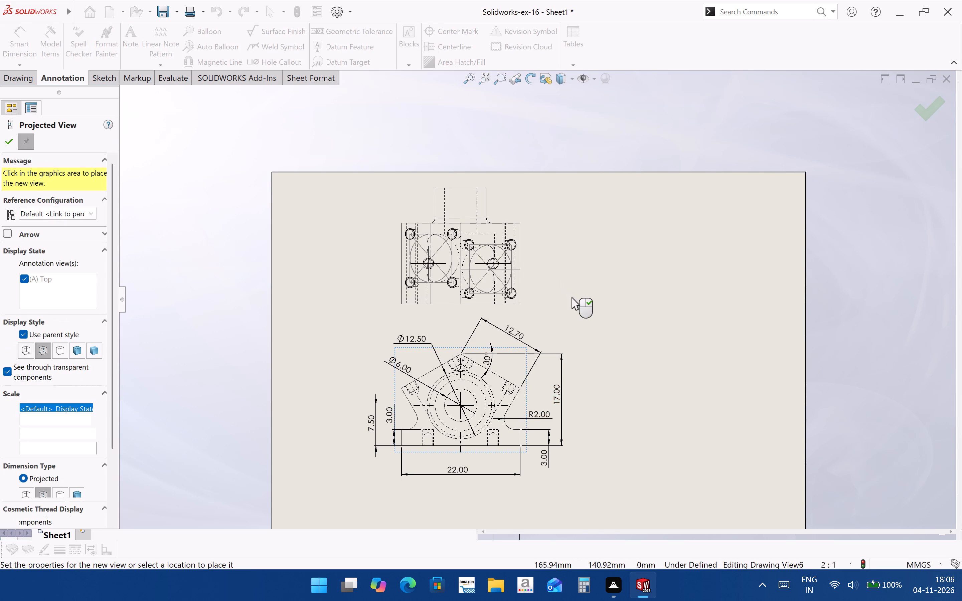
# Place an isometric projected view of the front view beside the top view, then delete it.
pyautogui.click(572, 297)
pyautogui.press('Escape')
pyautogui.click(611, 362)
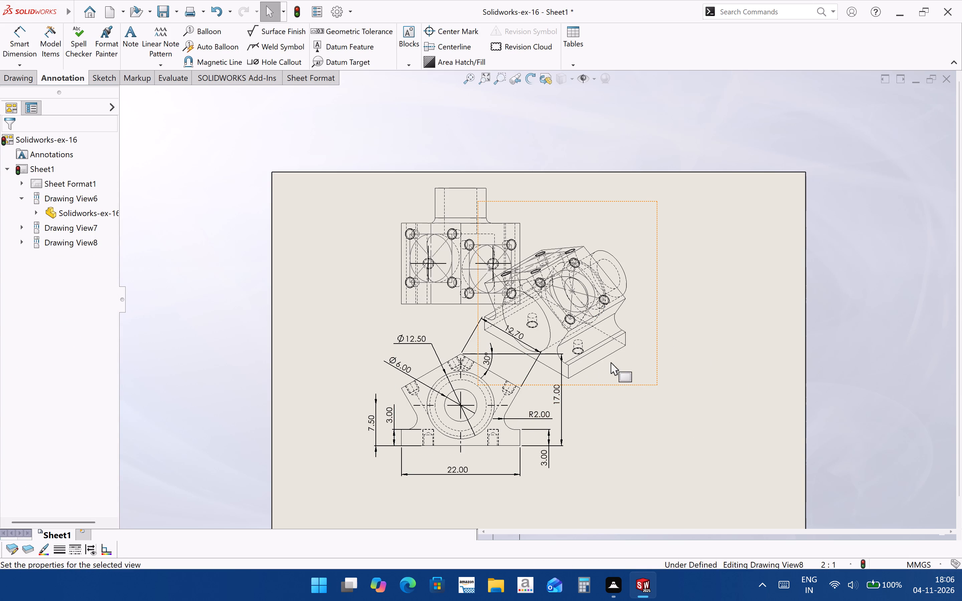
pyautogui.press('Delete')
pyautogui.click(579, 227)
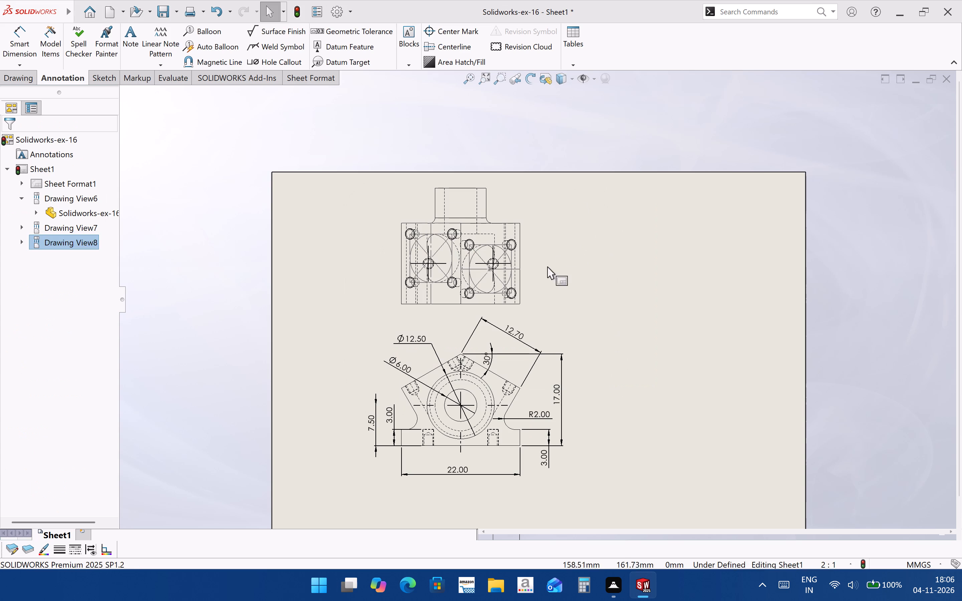
# Change the top view's display style to Hidden Lines Removed.
pyautogui.click(528, 279)
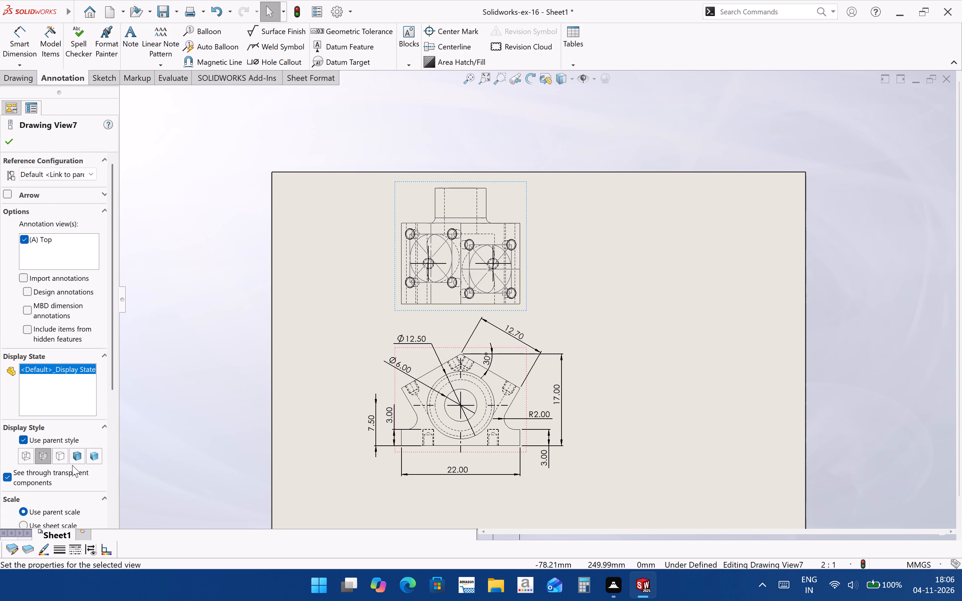
pyautogui.click(61, 455)
pyautogui.click(588, 345)
pyautogui.scroll(-3, 463, 260)
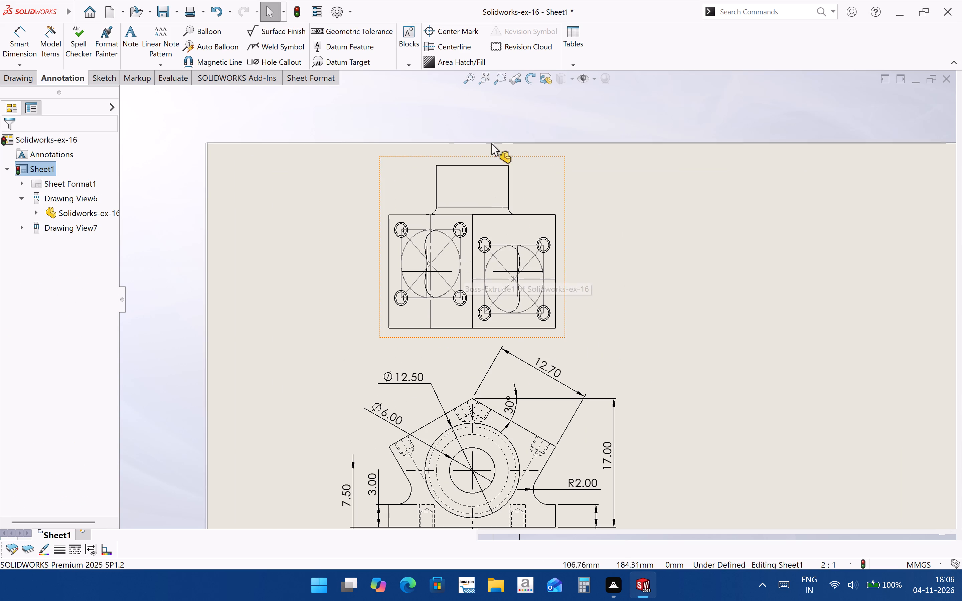
# Hide the model's sketch geometry that overlays the holes in the top view.
pyautogui.click(580, 73)
pyautogui.click(615, 269)
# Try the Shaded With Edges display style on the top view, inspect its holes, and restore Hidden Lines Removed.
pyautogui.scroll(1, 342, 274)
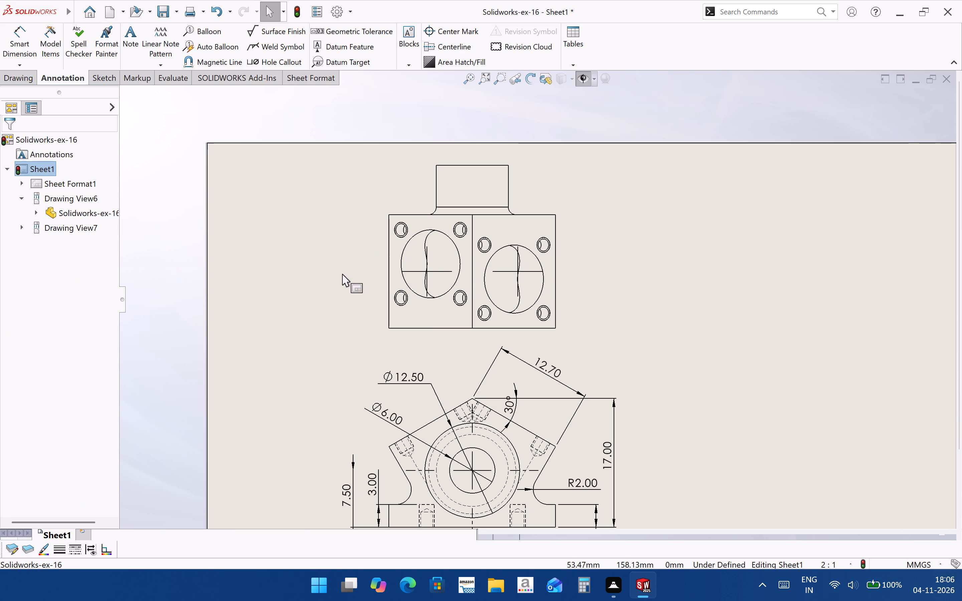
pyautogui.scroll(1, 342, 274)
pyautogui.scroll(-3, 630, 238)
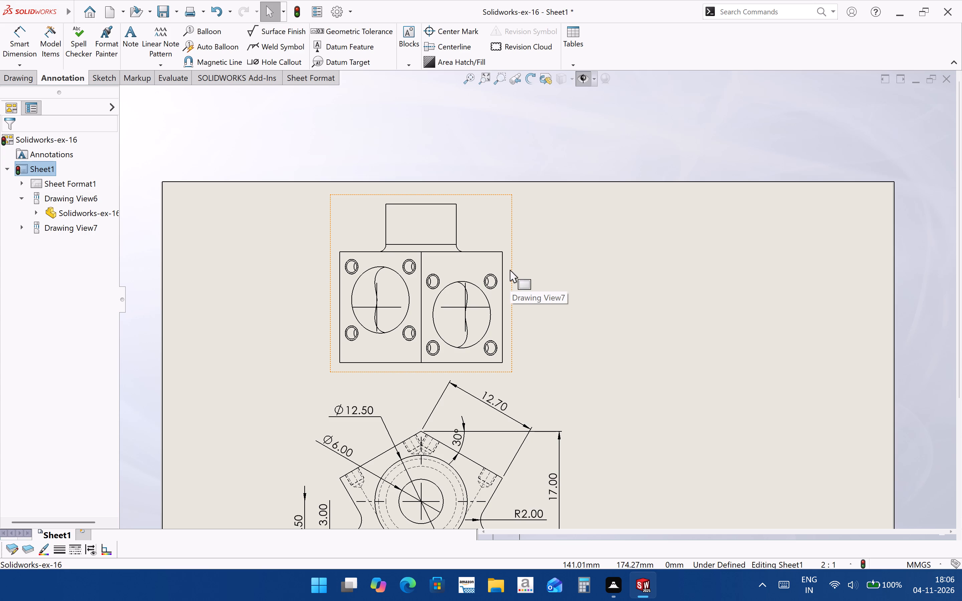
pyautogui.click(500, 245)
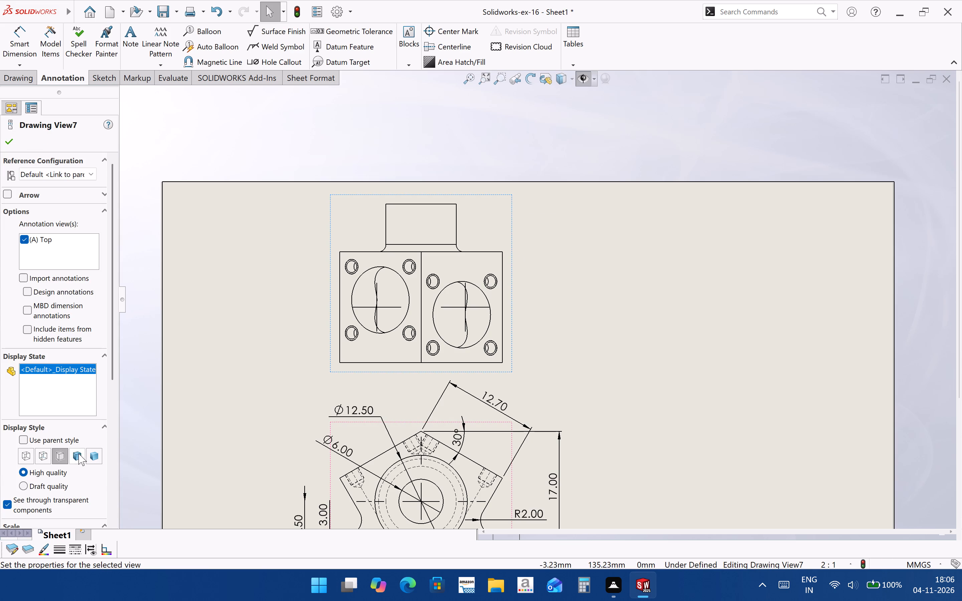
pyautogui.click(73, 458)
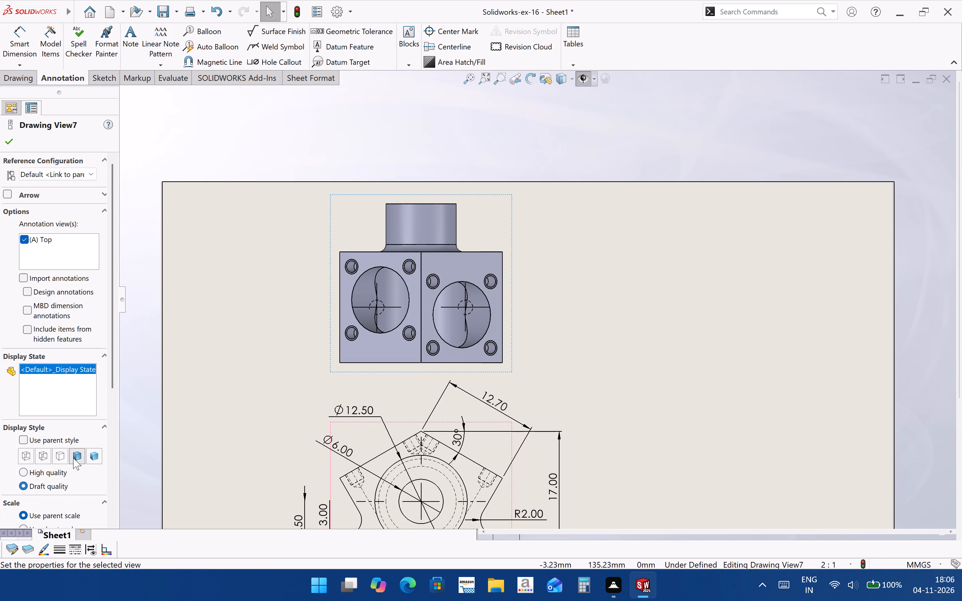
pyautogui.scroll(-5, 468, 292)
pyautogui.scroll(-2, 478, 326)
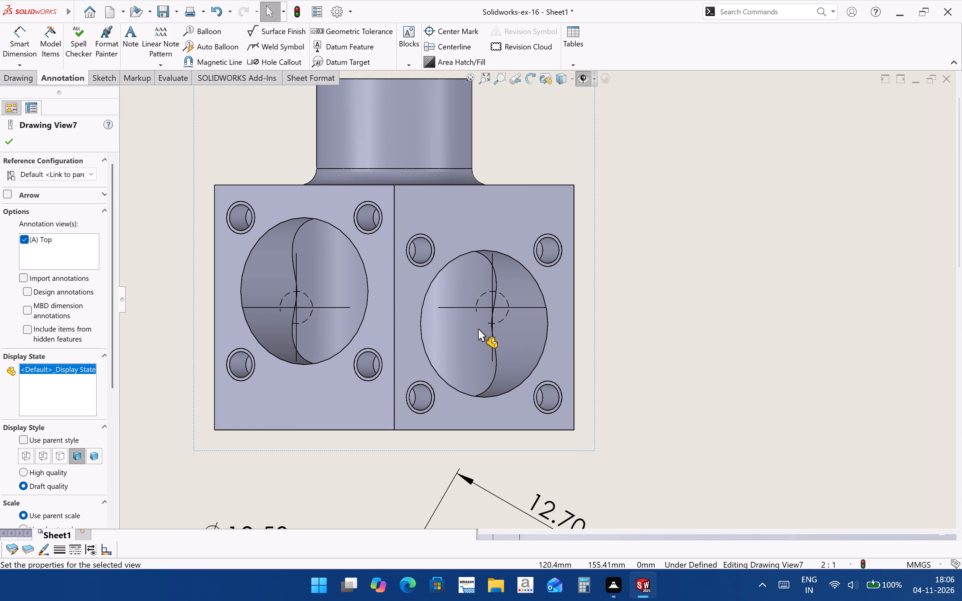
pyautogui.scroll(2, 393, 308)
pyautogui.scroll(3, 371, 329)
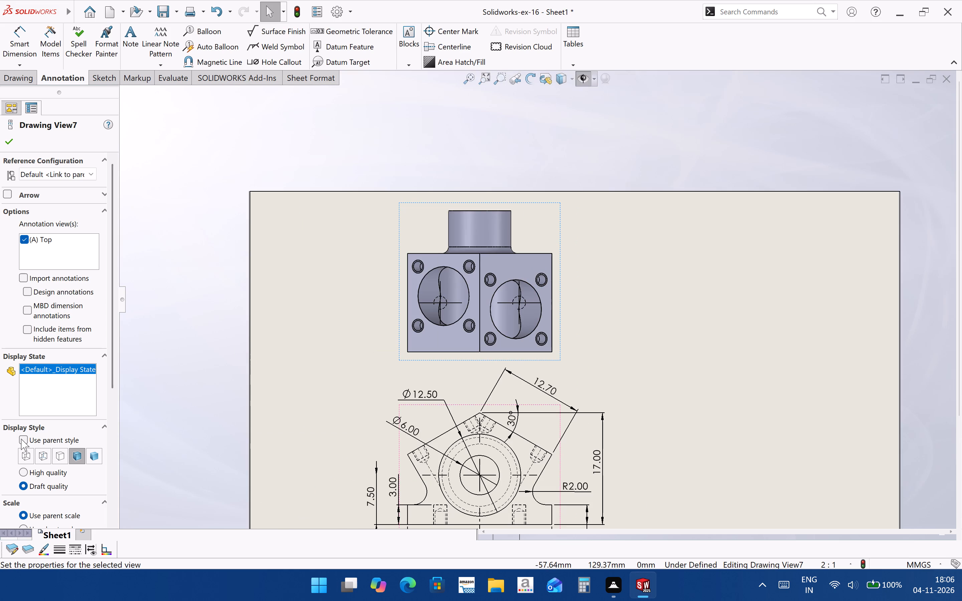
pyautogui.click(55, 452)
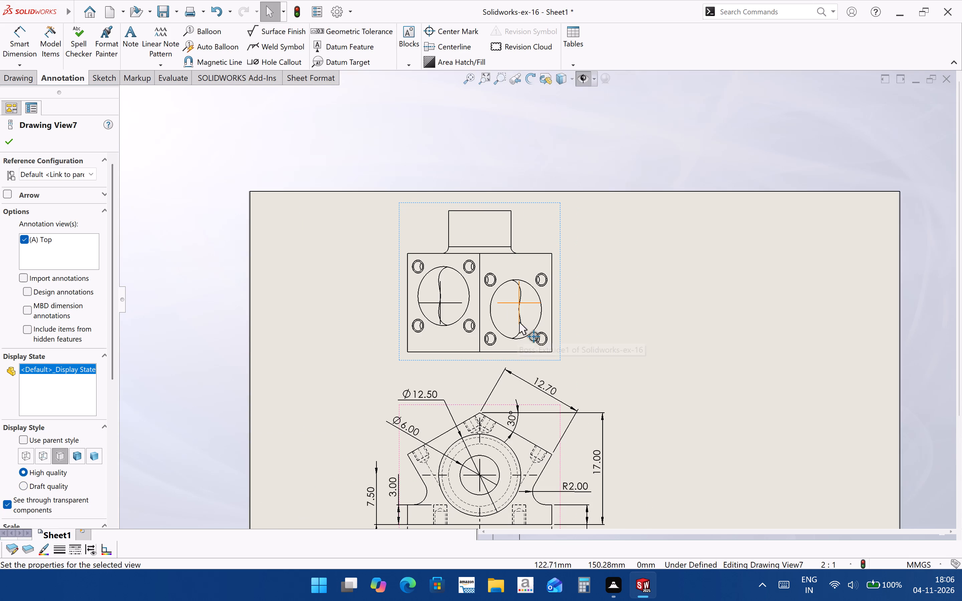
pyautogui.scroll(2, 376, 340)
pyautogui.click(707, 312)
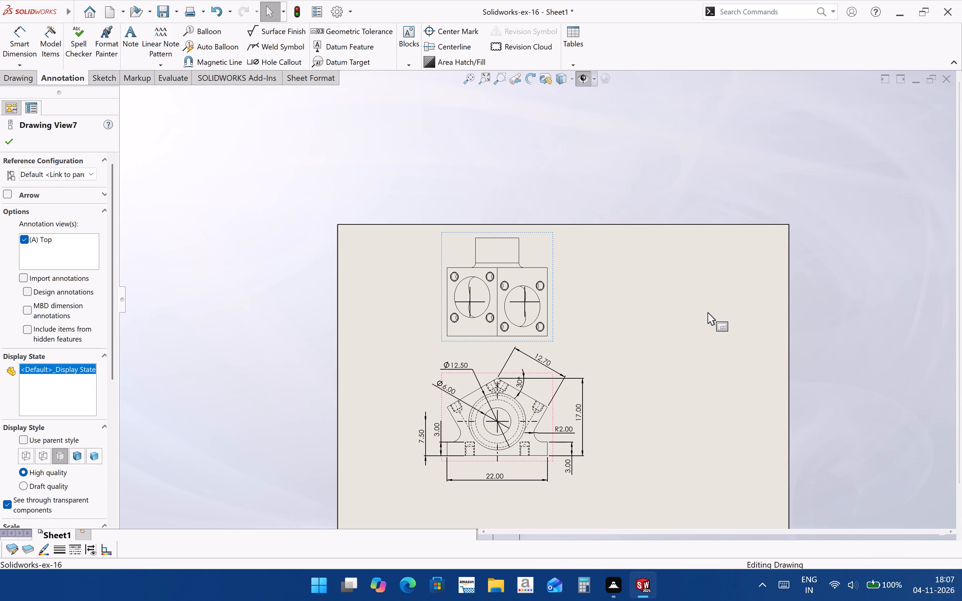
# Move the front view slightly down and left on the sheet, and lower the top view slightly toward it.
pyautogui.moveTo(602, 331); pyautogui.dragTo(548, 251, button='middle')
pyautogui.click(499, 341)
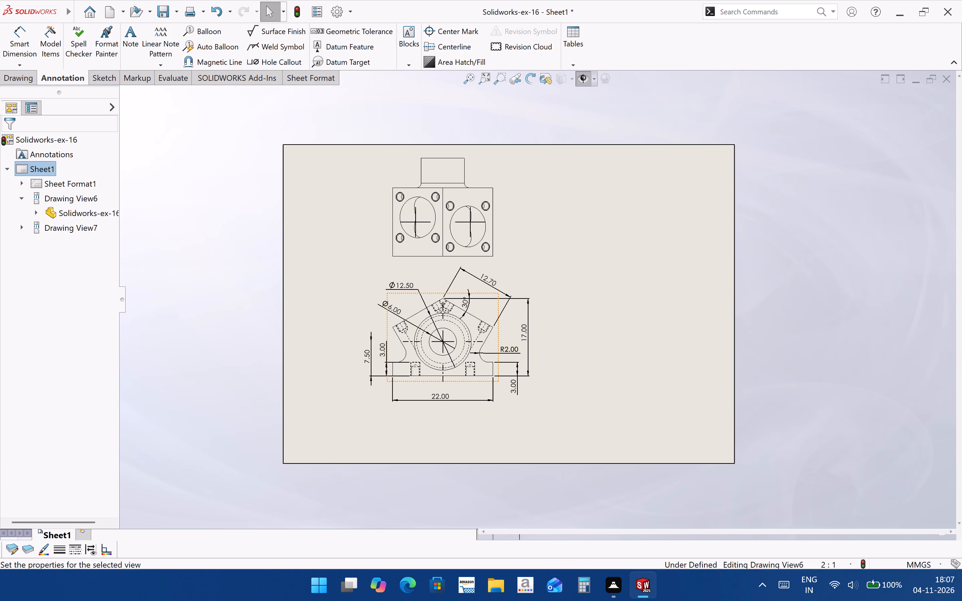
pyautogui.moveTo(499, 383); pyautogui.dragTo(490, 398)
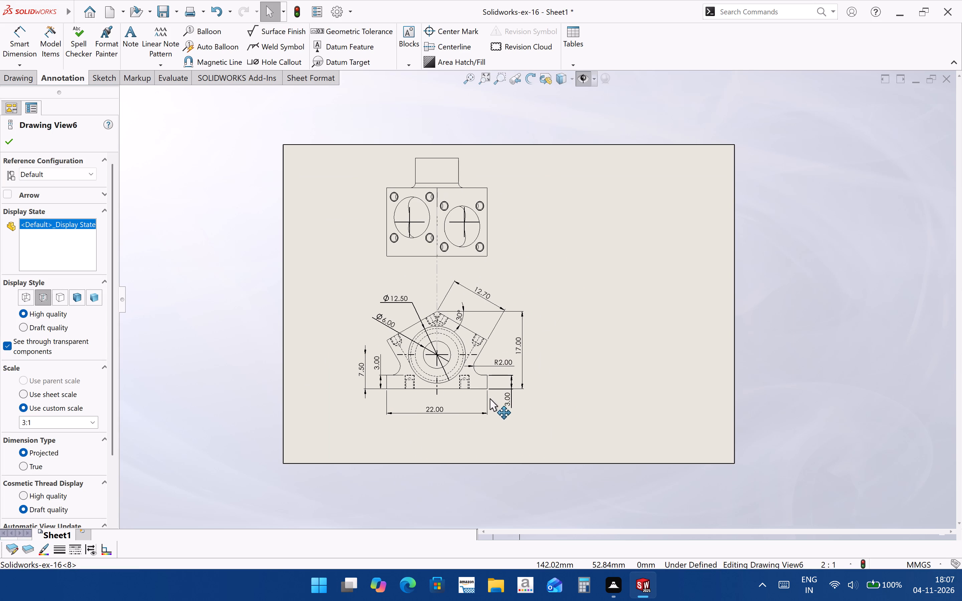
pyautogui.moveTo(490, 398); pyautogui.dragTo(482, 401)
pyautogui.scroll(-2, 454, 174)
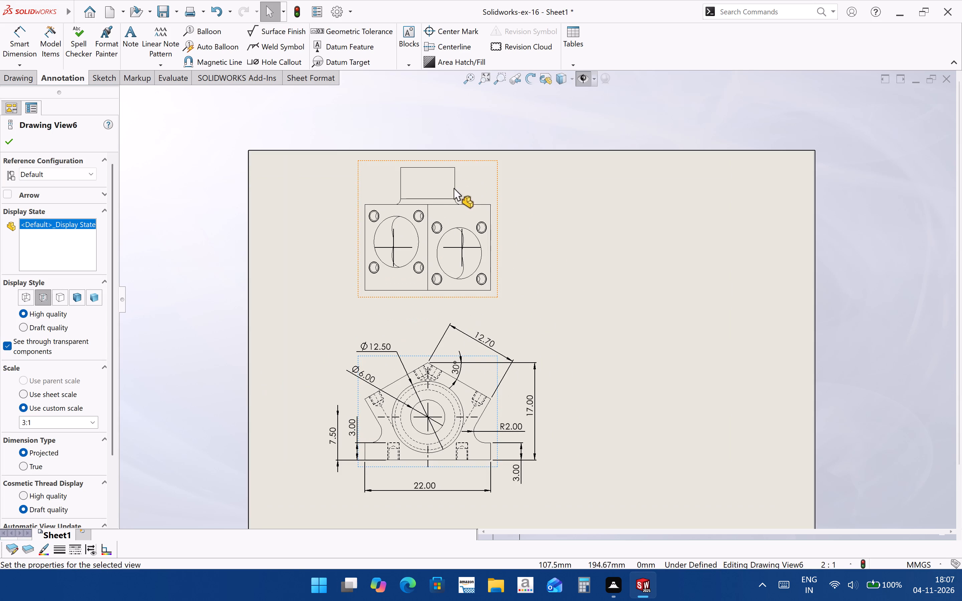
pyautogui.moveTo(491, 296); pyautogui.dragTo(492, 313)
pyautogui.click(567, 324)
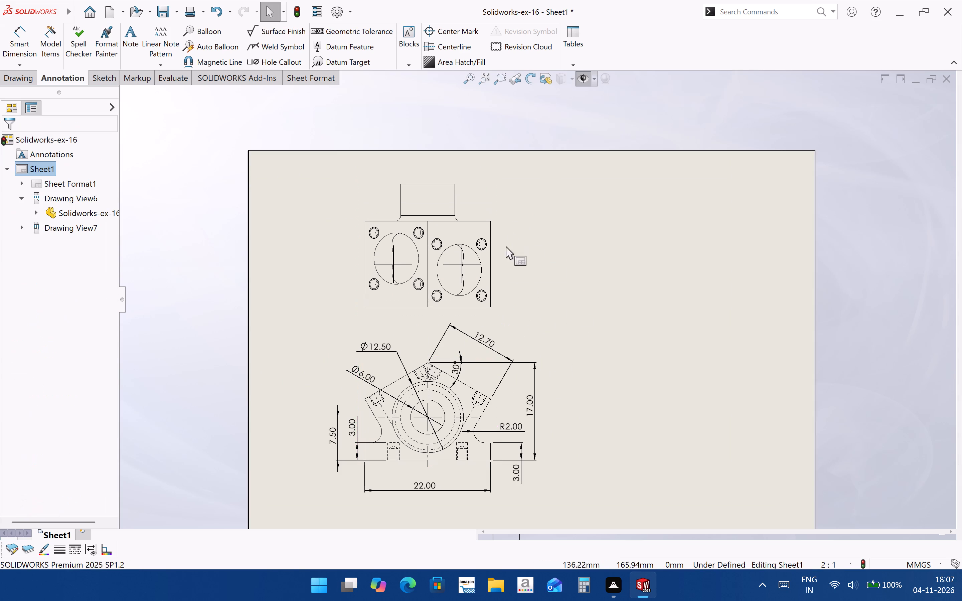
# Insert the model dimensions into the top view with Model Items, using the entire model as the source.
pyautogui.scroll(1, 516, 347)
pyautogui.scroll(-3, 476, 233)
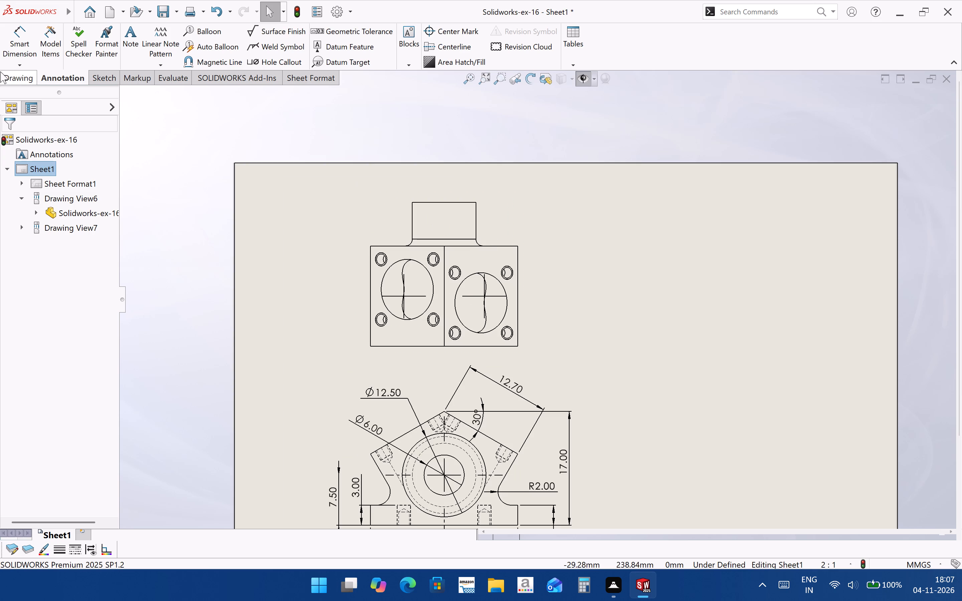
pyautogui.scroll(-3, 508, 309)
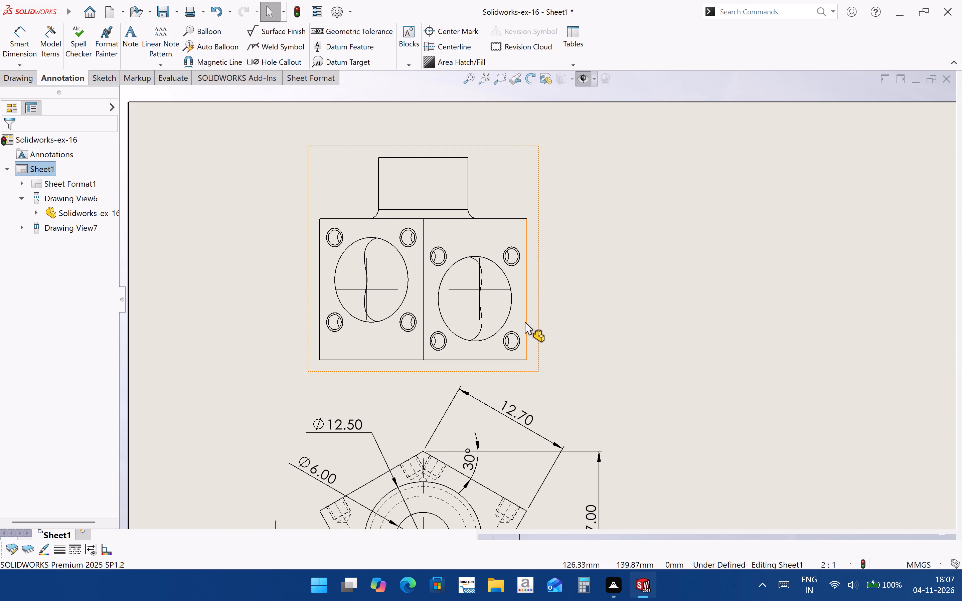
pyautogui.click(535, 324)
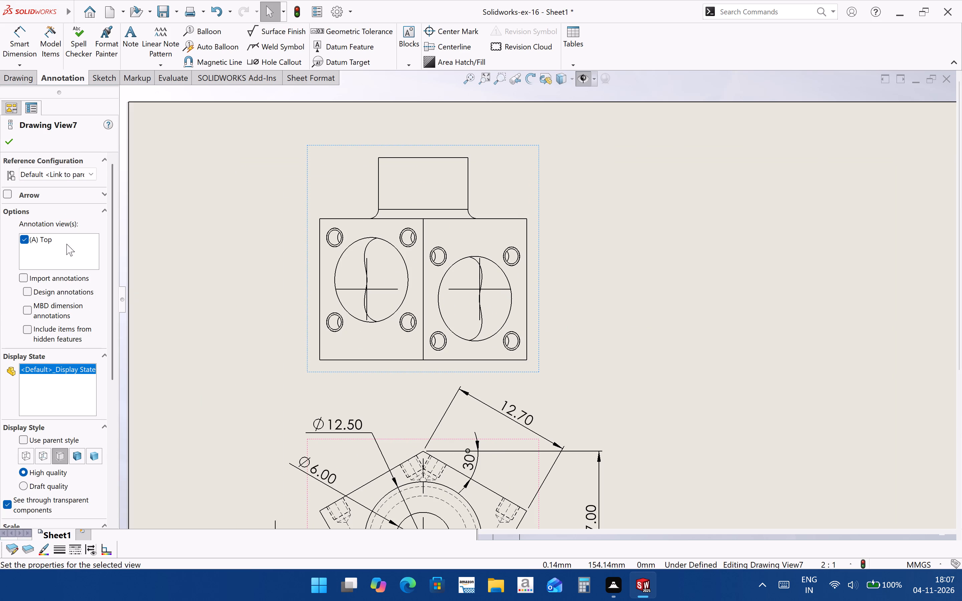
pyautogui.click(48, 57)
pyautogui.click(8, 138)
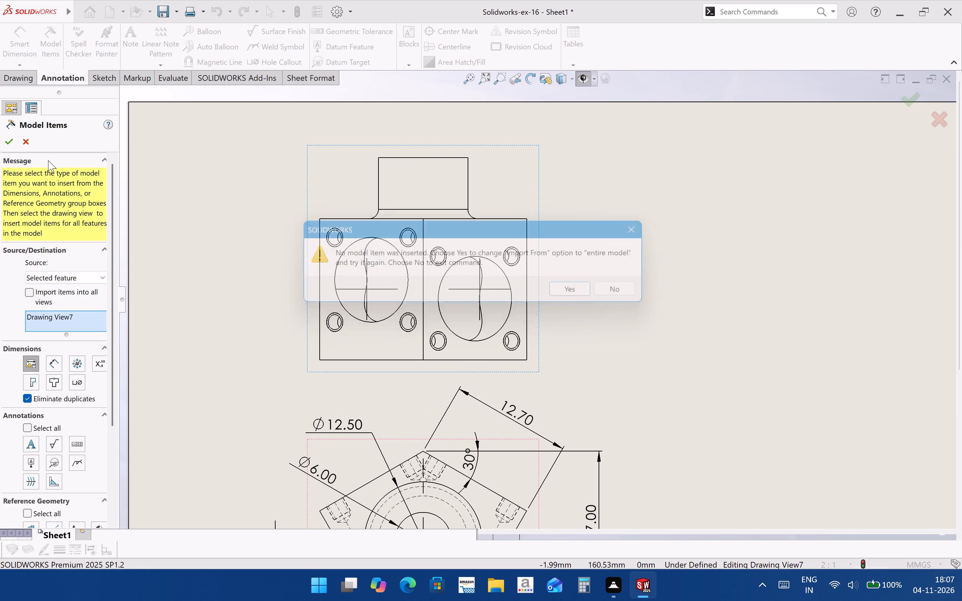
pyautogui.click(582, 283)
pyautogui.click(583, 290)
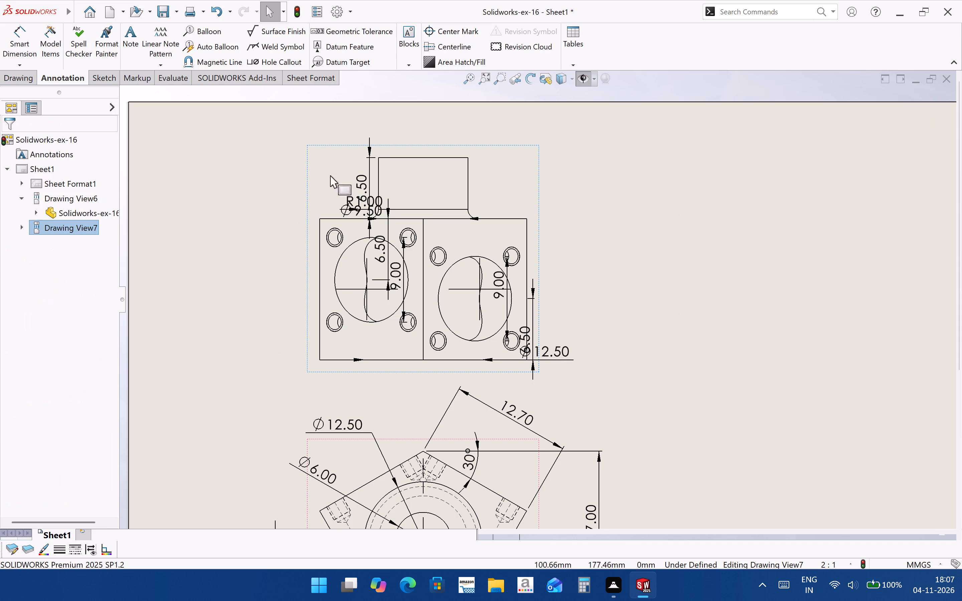
# Move the top view's two 6.50 hole-position dimensions outside the body, one to its left and one to its right.
pyautogui.scroll(-3, 288, 179)
pyautogui.moveTo(457, 302); pyautogui.dragTo(320, 296)
pyautogui.moveTo(665, 427); pyautogui.dragTo(709, 423)
# Delete the Ø12.50 dimension from the lower edge of the top view.
pyautogui.click(693, 447)
pyautogui.press('Delete')
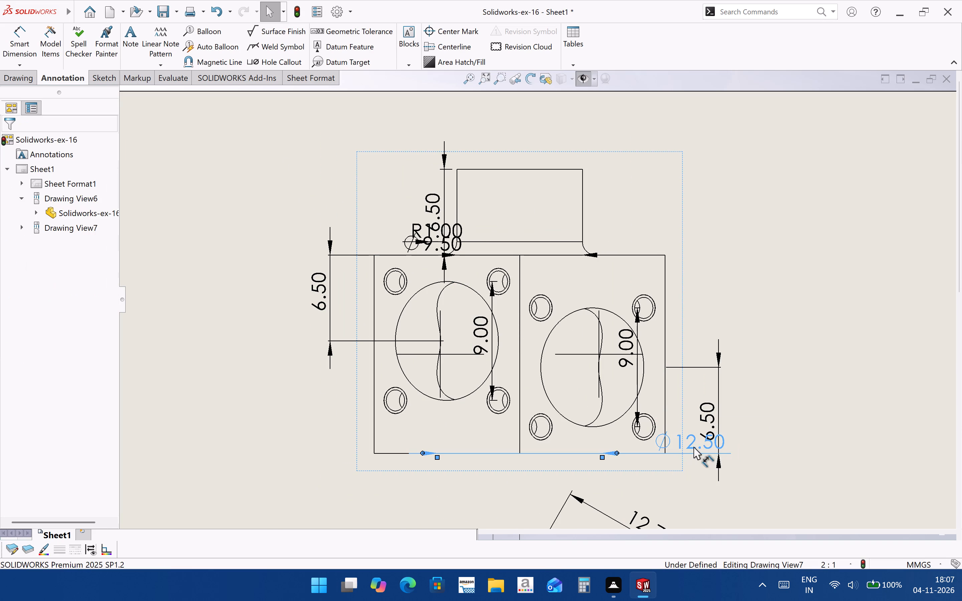
# Move the right-hand hole pattern's 9.00 dimension outside the top view's right edge, inside the 6.50 dimension.
pyautogui.moveTo(631, 360); pyautogui.dragTo(596, 357)
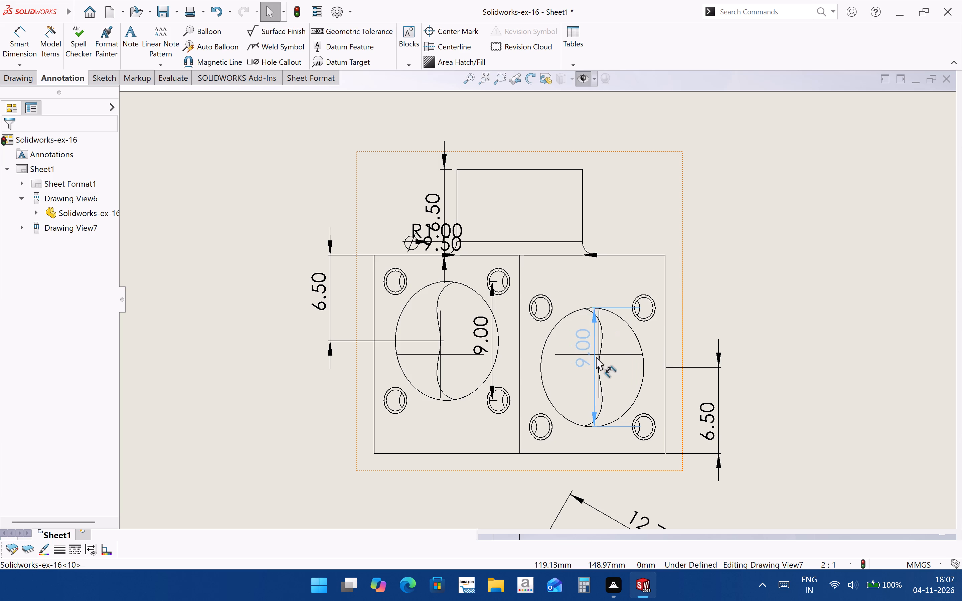
pyautogui.moveTo(596, 357); pyautogui.dragTo(688, 373)
pyautogui.click(773, 365)
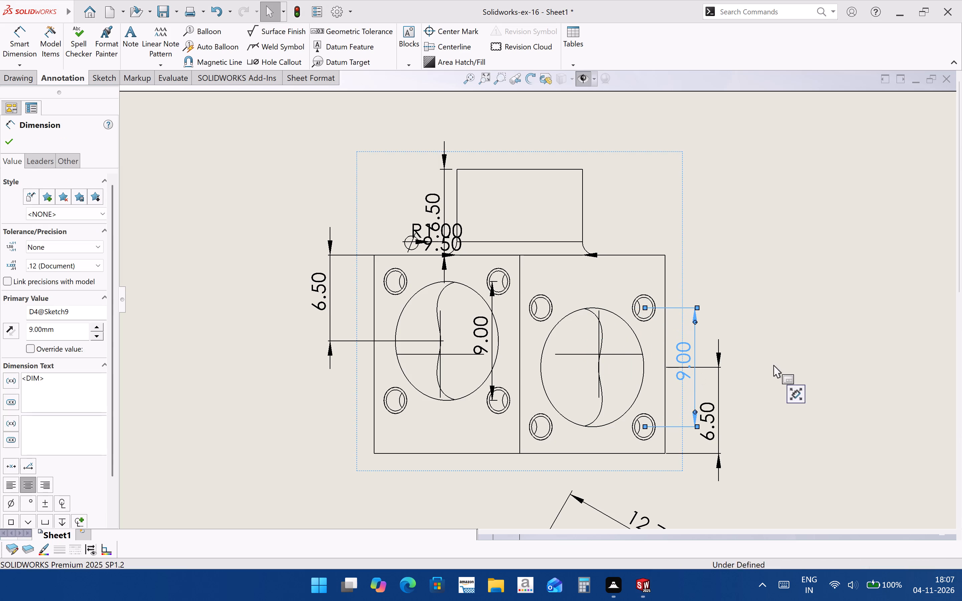
# Delete the upper cylindrical boss's 6.50 length and Ø9.50 dimensions from the top view.
pyautogui.moveTo(438, 209); pyautogui.dragTo(399, 211)
pyautogui.press('Delete')
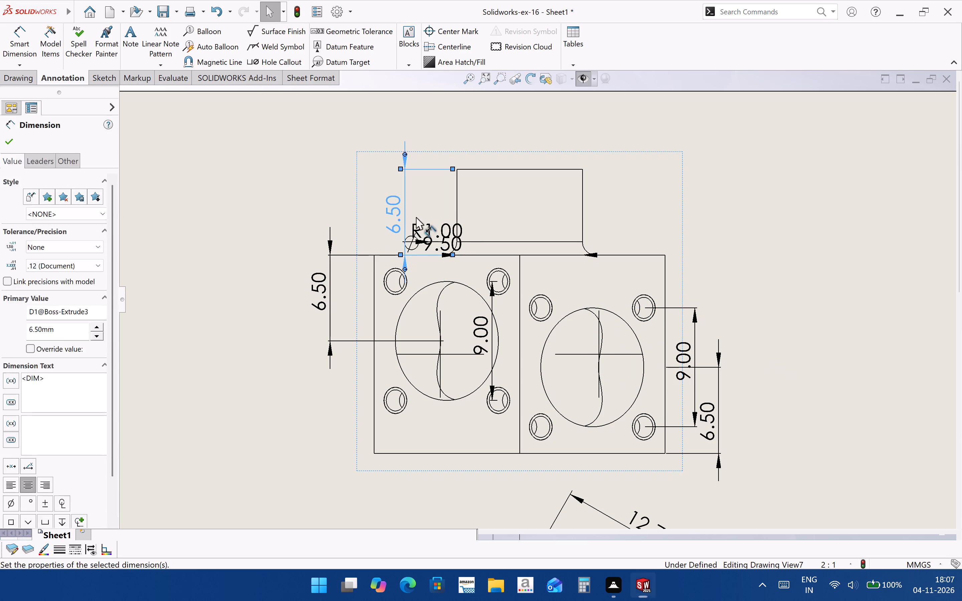
pyautogui.moveTo(449, 243); pyautogui.dragTo(558, 349)
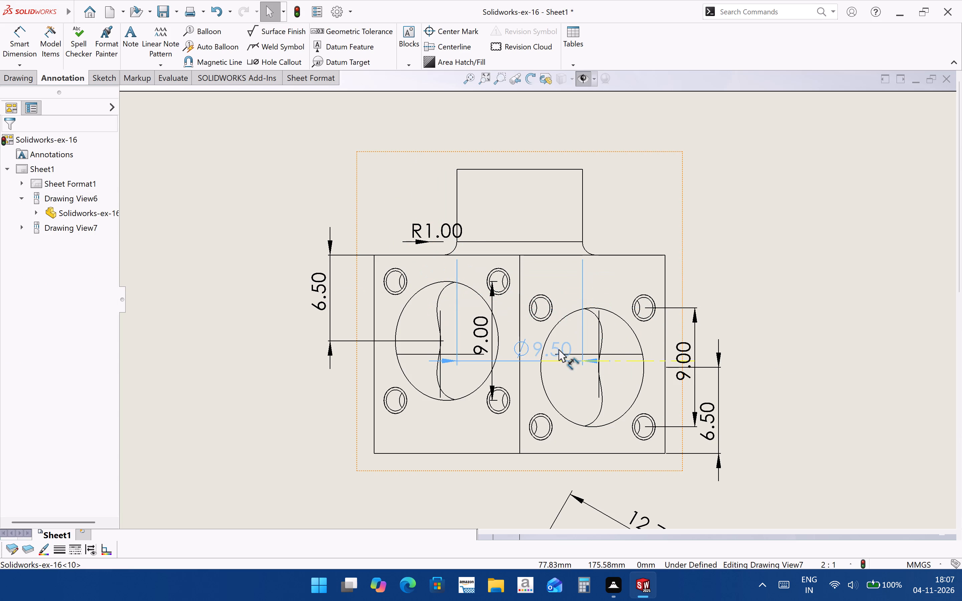
pyautogui.moveTo(558, 349); pyautogui.dragTo(552, 304)
pyautogui.press('Delete')
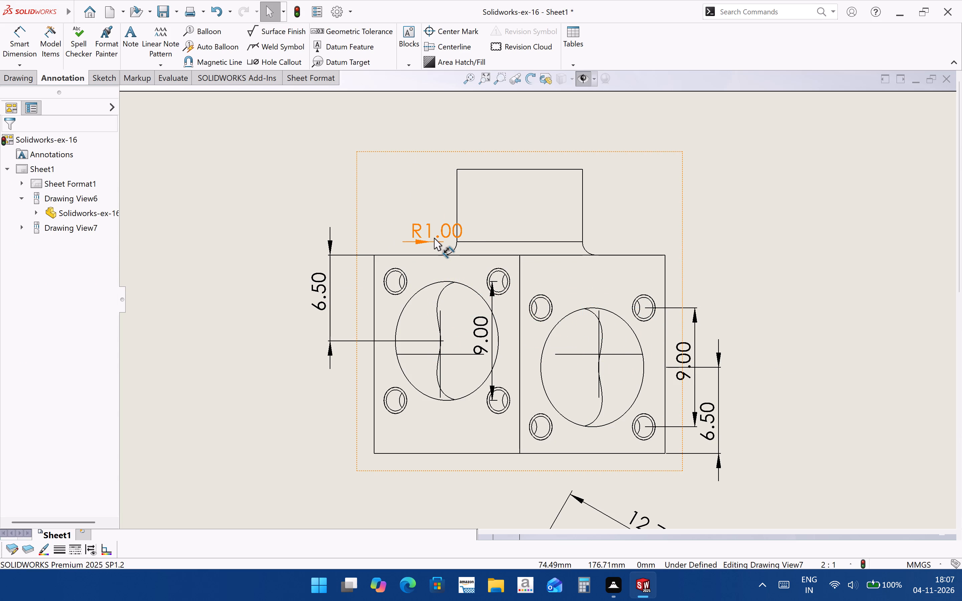
# Move the R1.00 fillet dimension up and left of the boss with an angled leader.
pyautogui.moveTo(434, 238); pyautogui.dragTo(389, 194)
pyautogui.click(764, 234)
# Arrange the left-hand dimensions of the top view outside the body, with 9.00 nearest the view and 6.50 beyond it.
pyautogui.scroll(1, 309, 308)
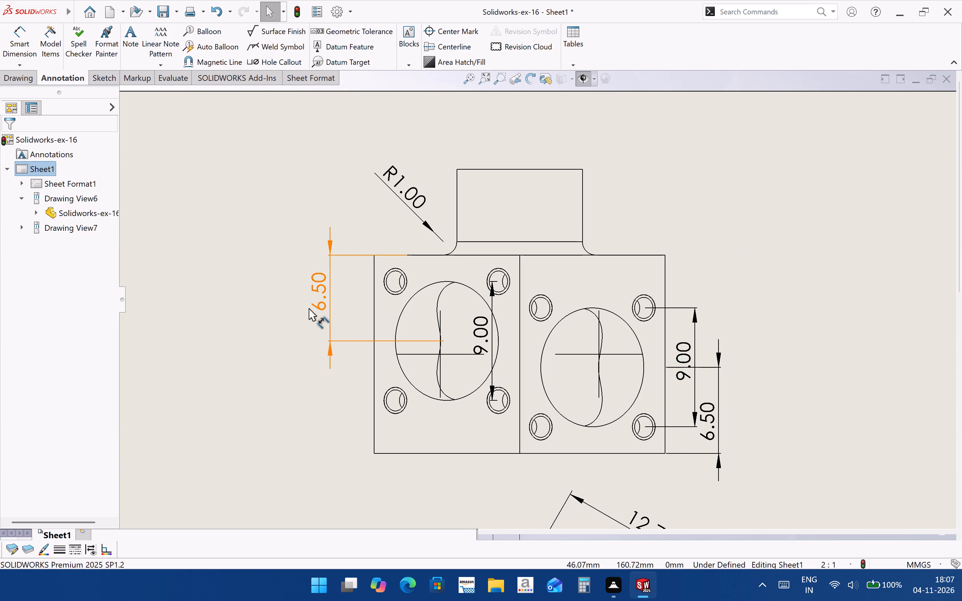
pyautogui.scroll(2, 309, 308)
pyautogui.moveTo(510, 321); pyautogui.dragTo(399, 330)
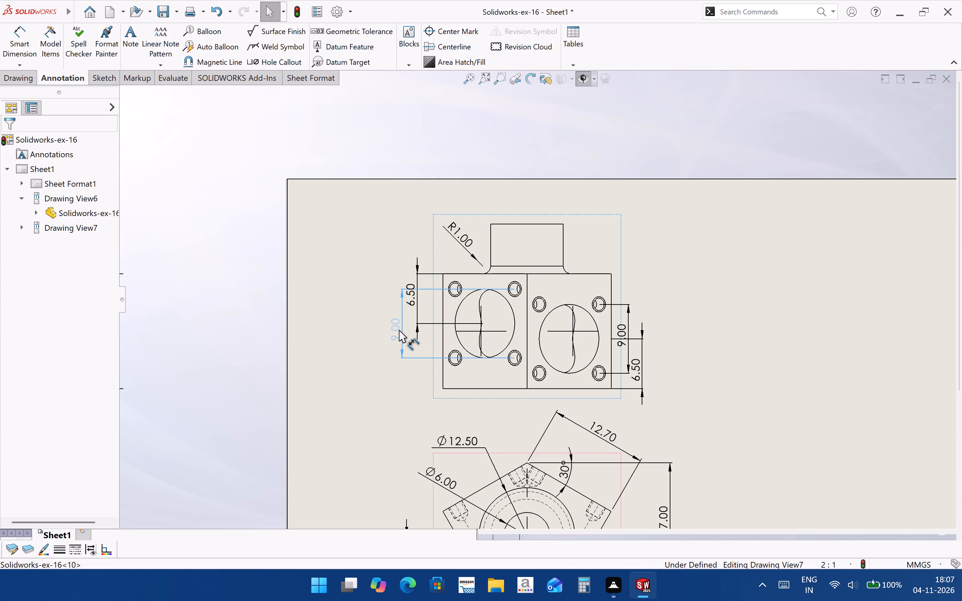
pyautogui.moveTo(399, 330); pyautogui.dragTo(398, 330)
pyautogui.moveTo(413, 297); pyautogui.dragTo(370, 295)
pyautogui.click(372, 357)
pyautogui.moveTo(397, 328); pyautogui.dragTo(396, 339)
pyautogui.click(385, 370)
pyautogui.click(374, 429)
pyautogui.scroll(3, 319, 386)
pyautogui.scroll(-2, 704, 397)
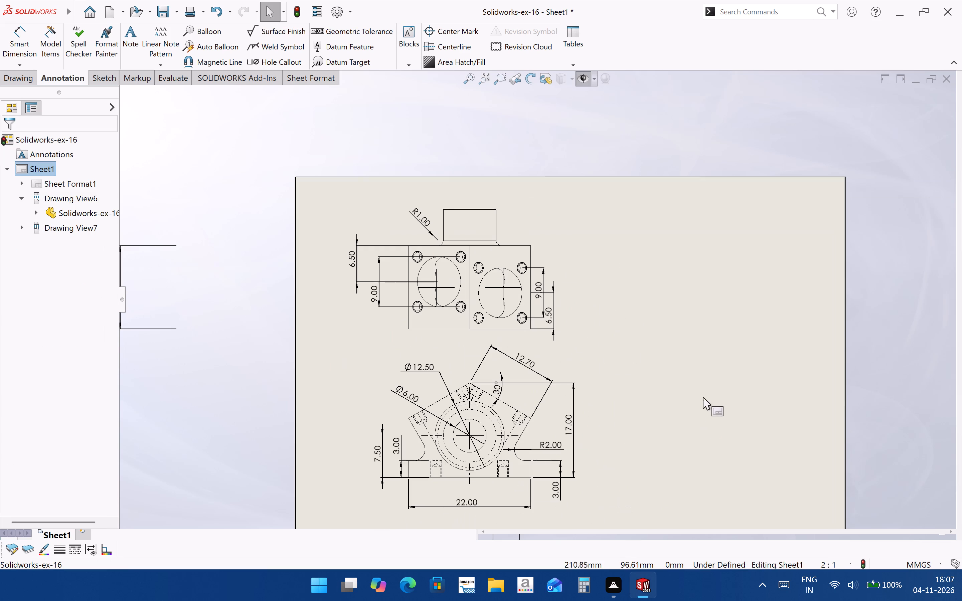
# Delete the stray 15.00 dimension lying outside the sheet beside the top view.
pyautogui.scroll(2, 512, 362)
pyautogui.scroll(-1, 395, 293)
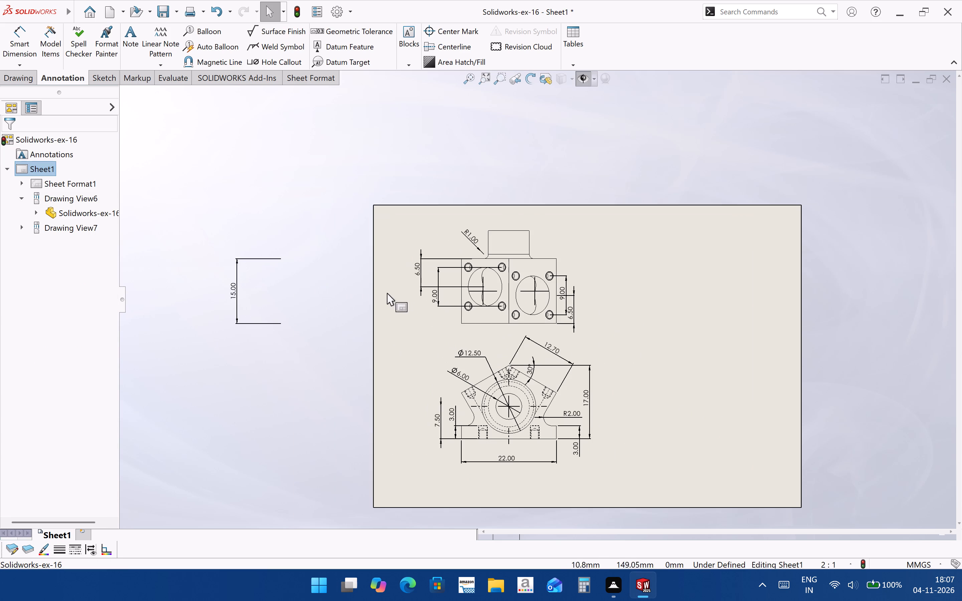
pyautogui.moveTo(234, 297); pyautogui.dragTo(407, 312)
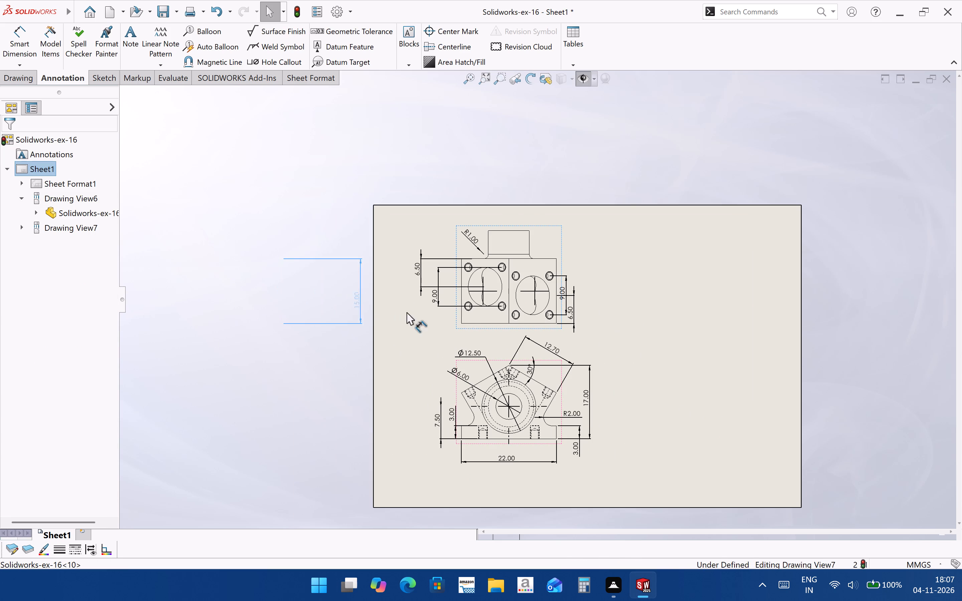
pyautogui.moveTo(407, 312); pyautogui.dragTo(316, 311)
pyautogui.press('Delete')
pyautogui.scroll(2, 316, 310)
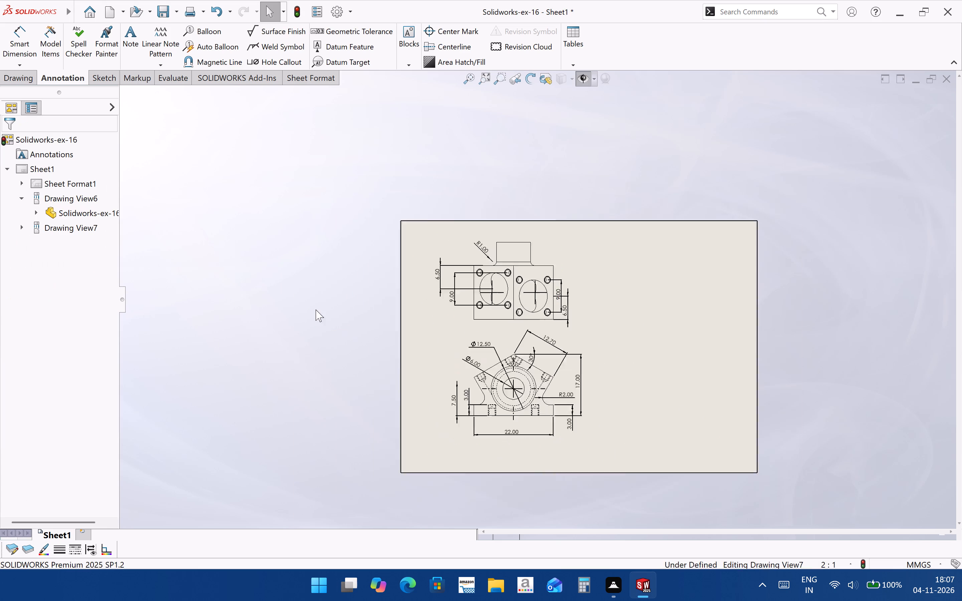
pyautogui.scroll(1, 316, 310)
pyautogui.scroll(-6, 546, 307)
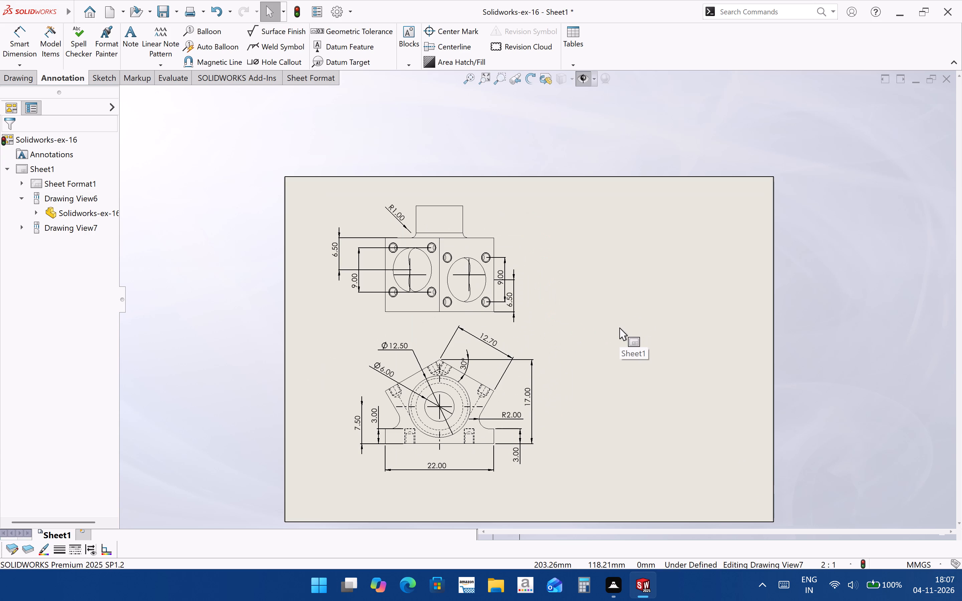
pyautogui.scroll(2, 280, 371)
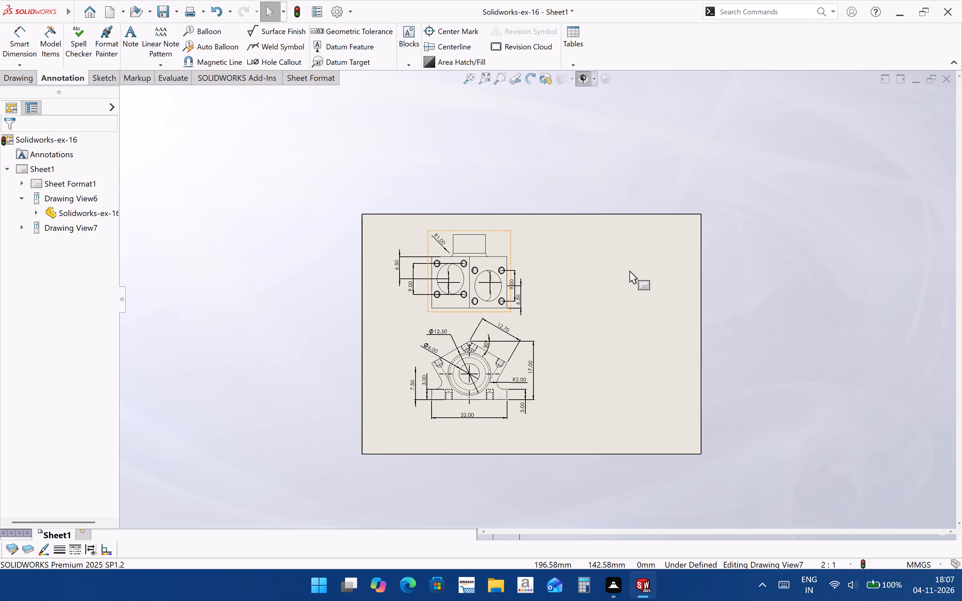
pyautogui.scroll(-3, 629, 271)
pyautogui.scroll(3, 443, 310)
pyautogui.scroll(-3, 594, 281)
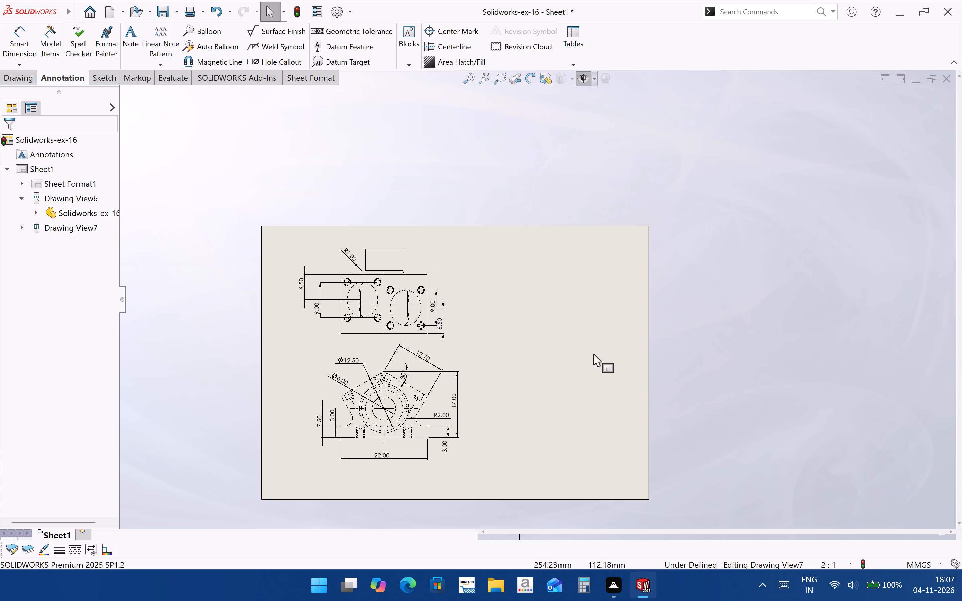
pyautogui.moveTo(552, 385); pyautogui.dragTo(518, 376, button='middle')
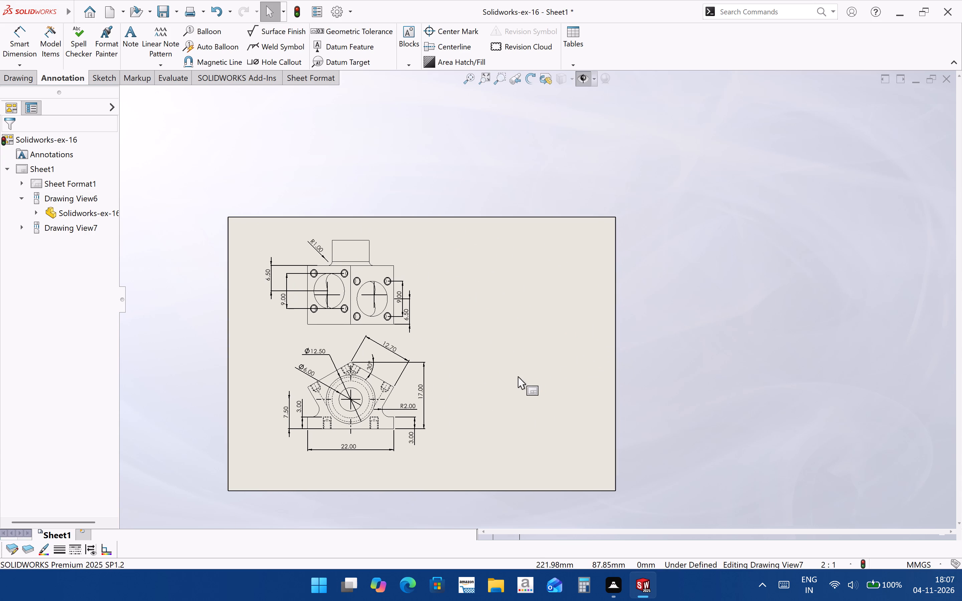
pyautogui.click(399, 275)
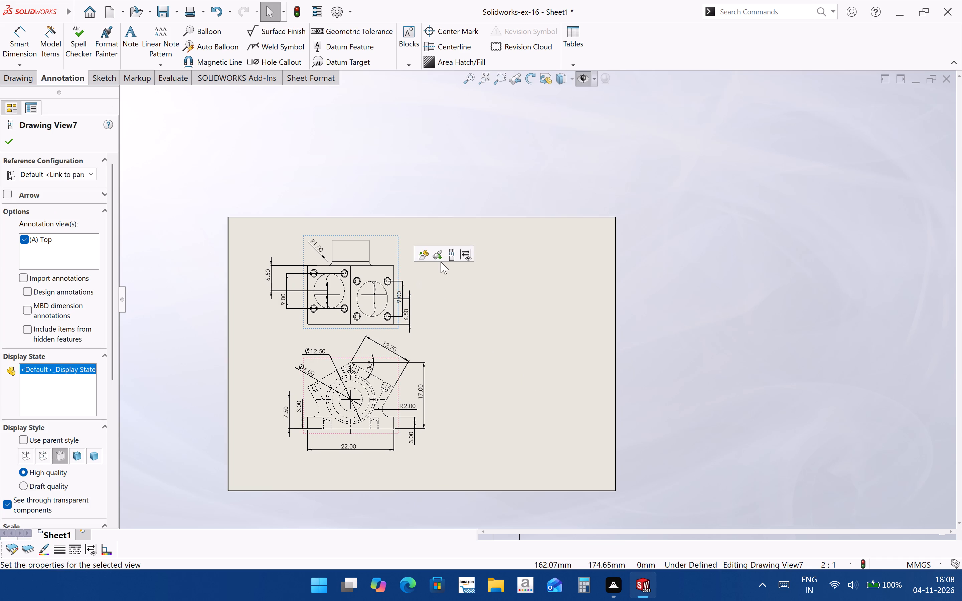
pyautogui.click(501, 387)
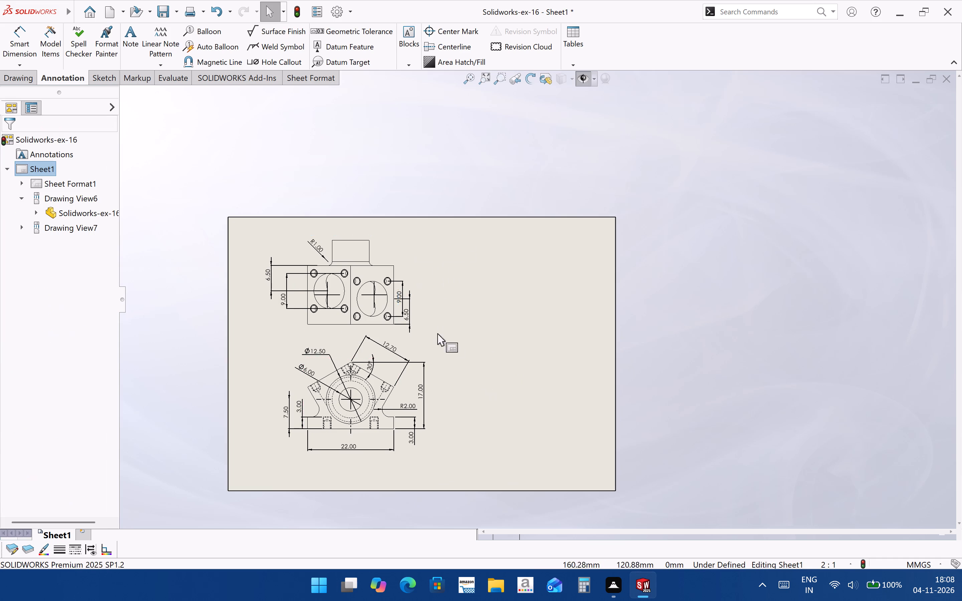
# Delete the 9.00 dimension of the left-hand hole pattern in the top view.
pyautogui.scroll(-3, 319, 321)
pyautogui.click(307, 283)
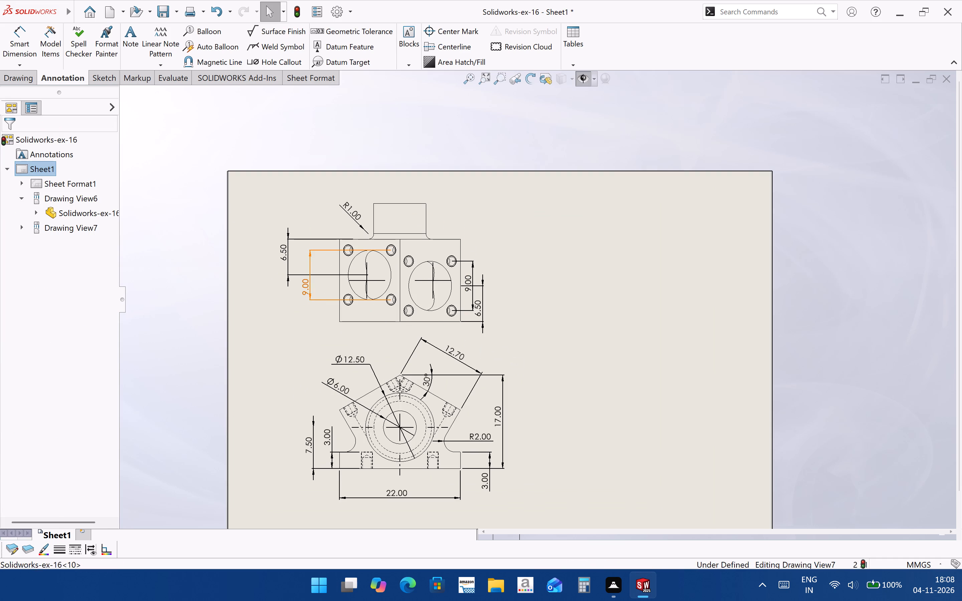
pyautogui.press('Delete')
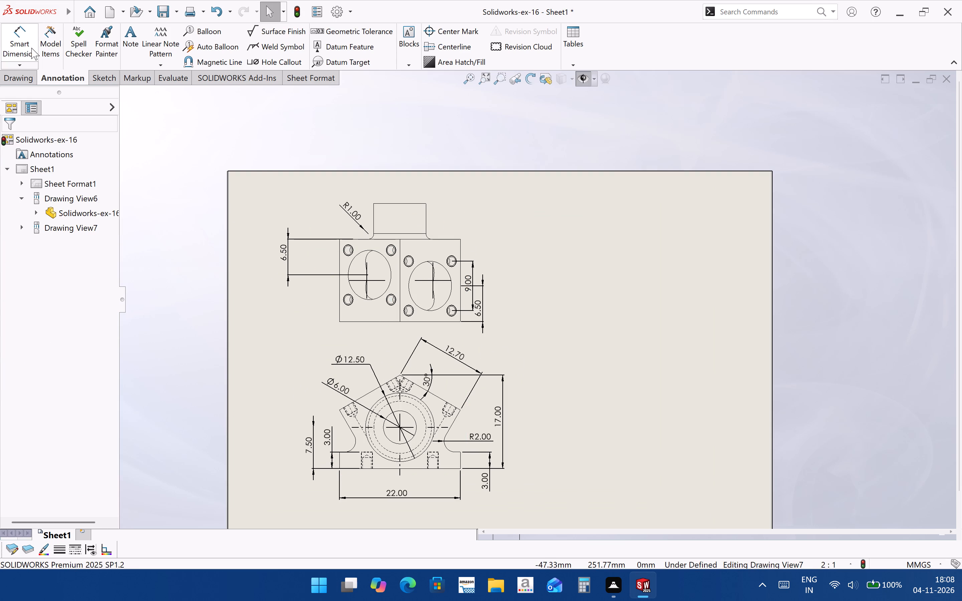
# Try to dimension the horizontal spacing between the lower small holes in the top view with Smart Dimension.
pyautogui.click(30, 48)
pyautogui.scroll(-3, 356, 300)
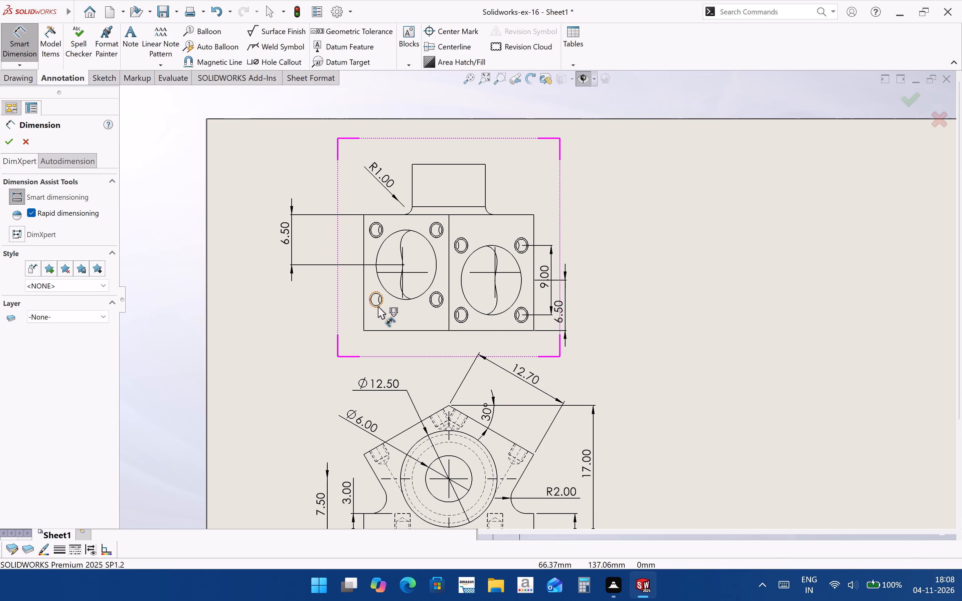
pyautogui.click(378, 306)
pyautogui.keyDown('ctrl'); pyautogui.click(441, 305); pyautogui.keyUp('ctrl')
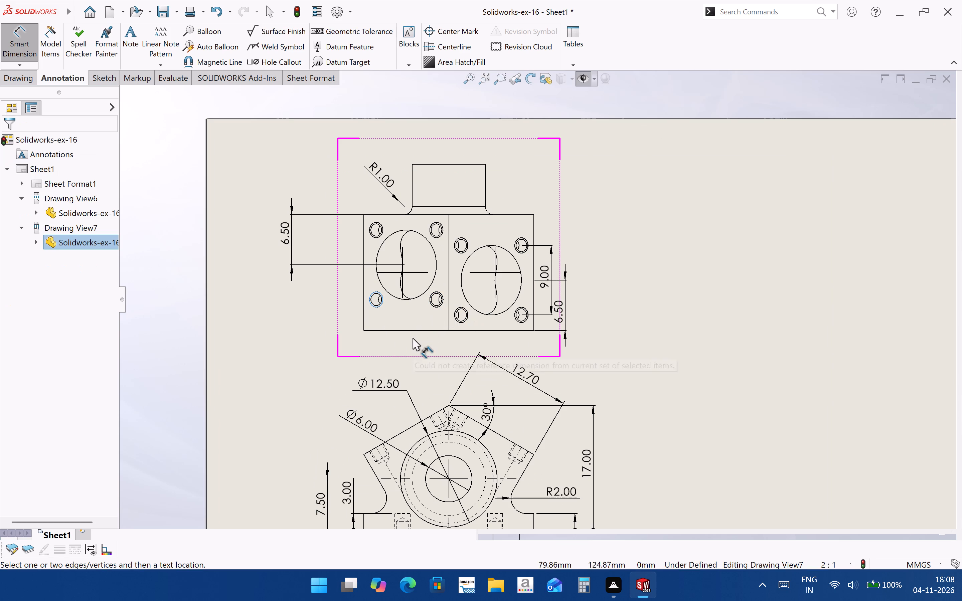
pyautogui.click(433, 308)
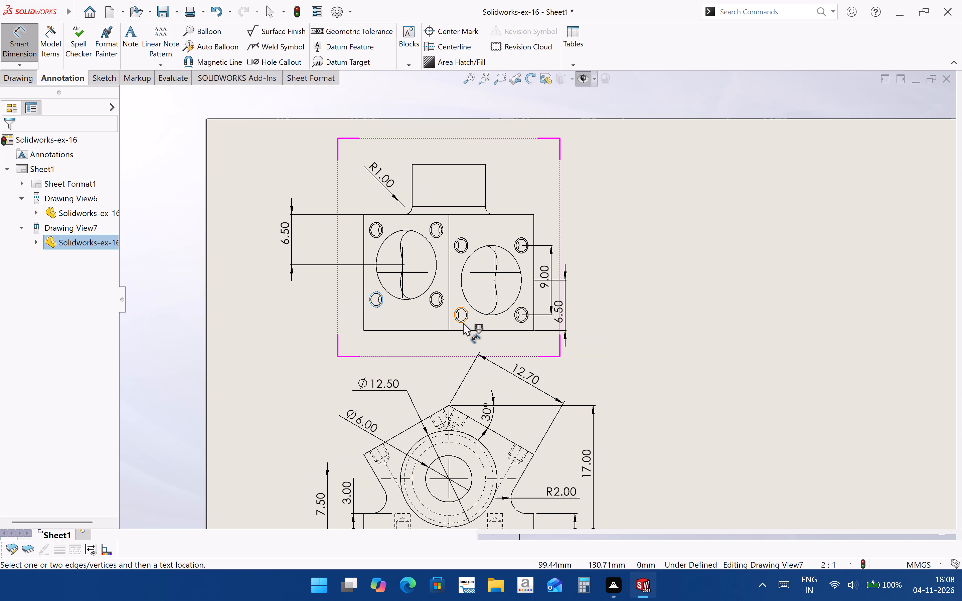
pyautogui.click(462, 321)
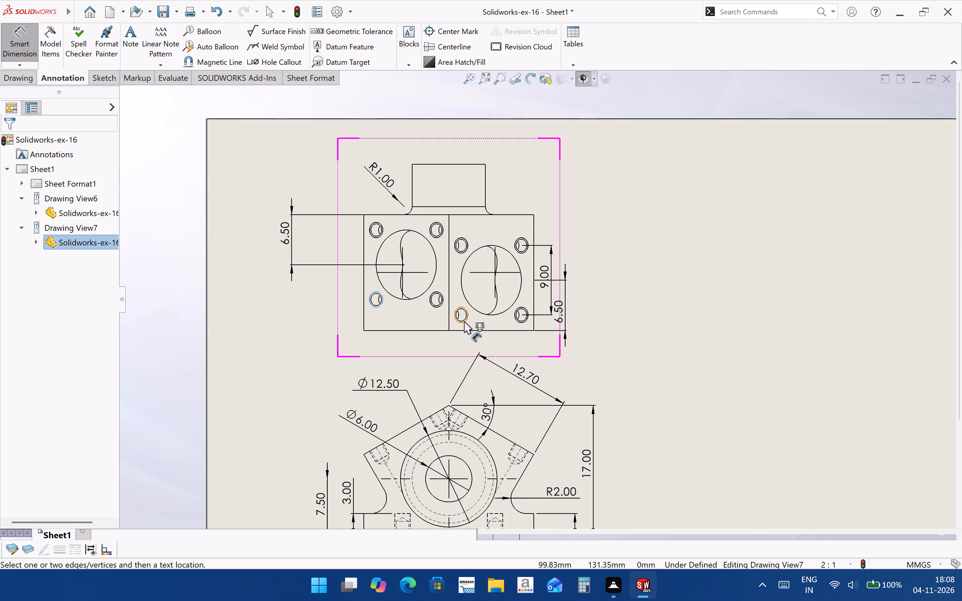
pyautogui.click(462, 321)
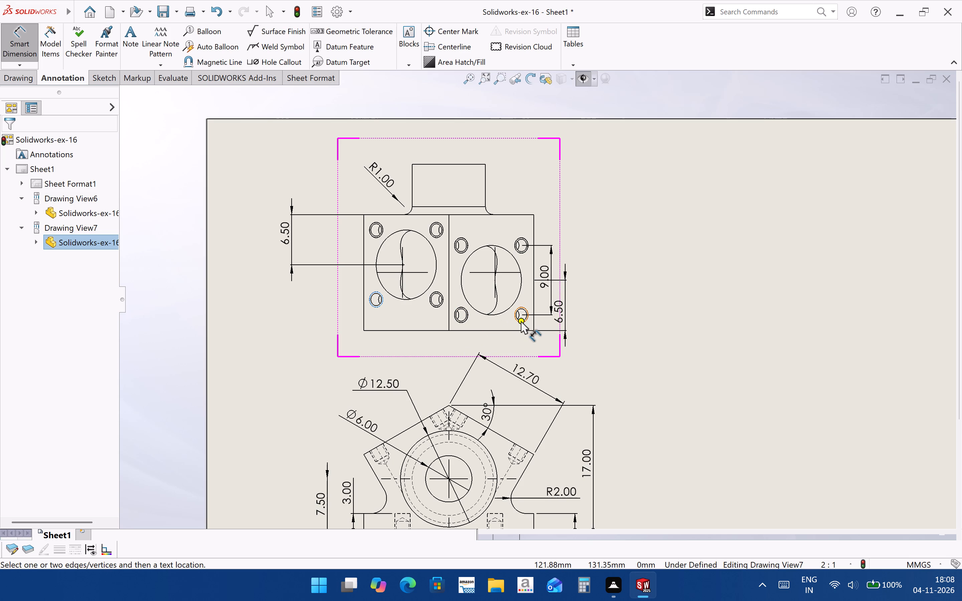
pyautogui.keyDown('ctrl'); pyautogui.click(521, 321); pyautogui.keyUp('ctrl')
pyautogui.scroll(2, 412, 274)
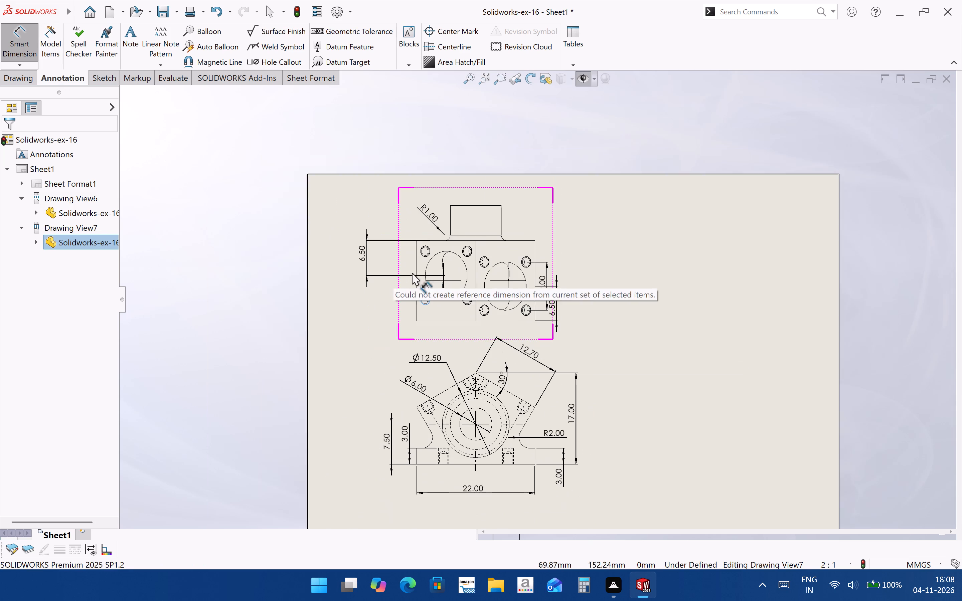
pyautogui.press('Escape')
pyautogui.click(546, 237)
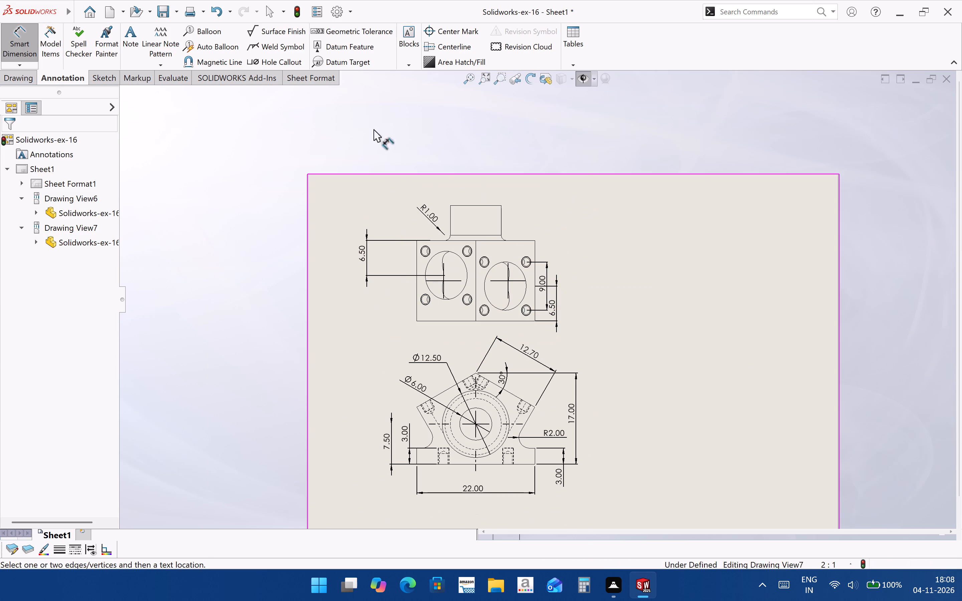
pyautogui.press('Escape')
# Import model dimensions into all views, including those not marked for drawing, with duplicates eliminated.
pyautogui.scroll(-2, 458, 227)
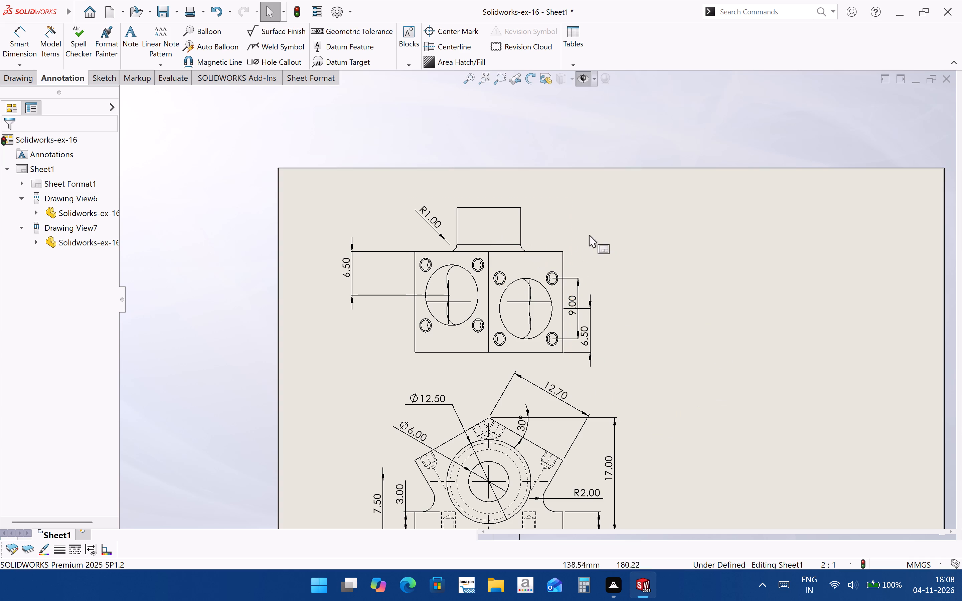
pyautogui.click(54, 57)
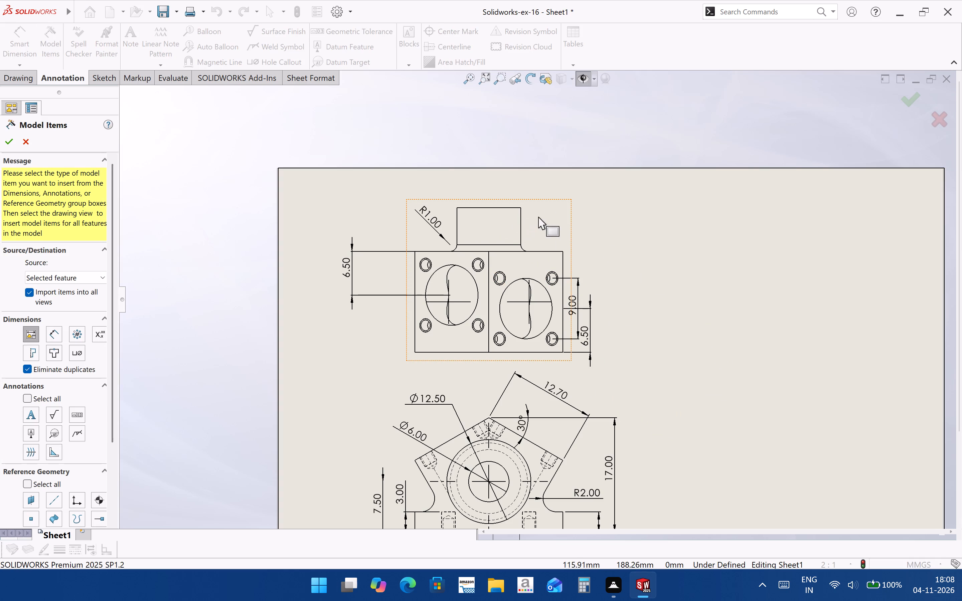
pyautogui.click(57, 336)
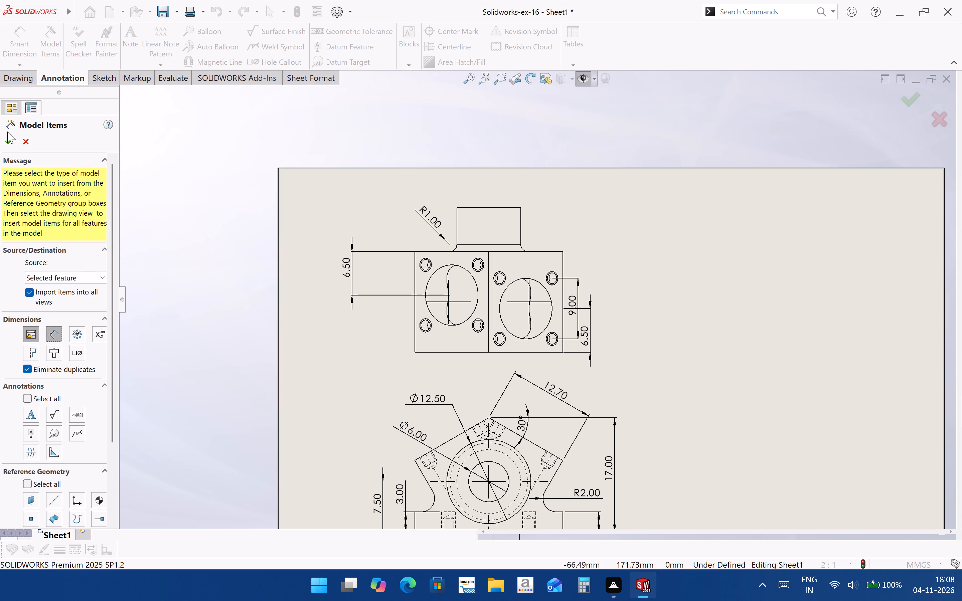
pyautogui.click(13, 143)
pyautogui.click(578, 283)
pyautogui.click(583, 296)
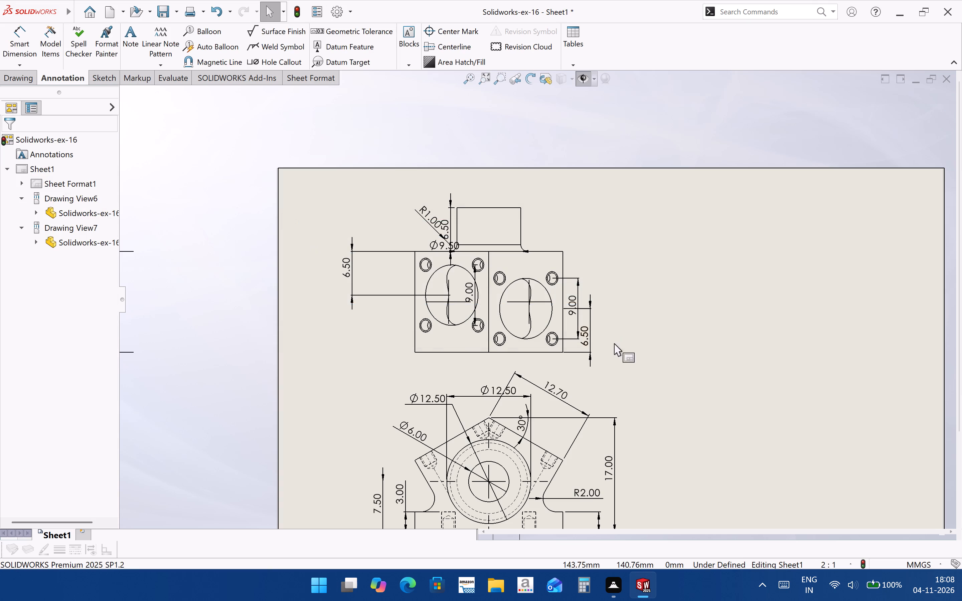
# Delete the left-hand hole pattern's 9.00 and the upper boss's Ø9.50 and 6.50 dimensions from the top view.
pyautogui.scroll(-4, 515, 339)
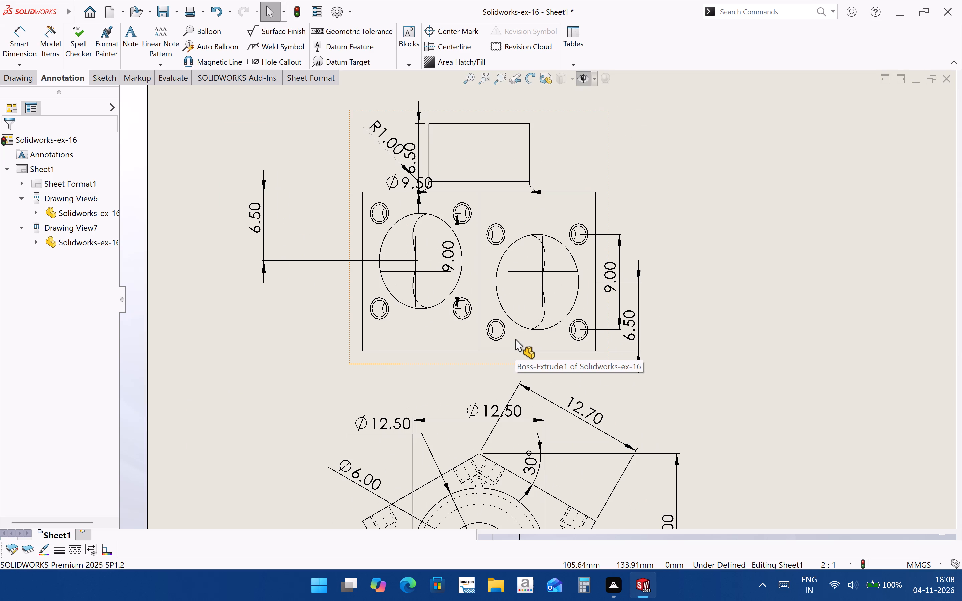
pyautogui.click(450, 250)
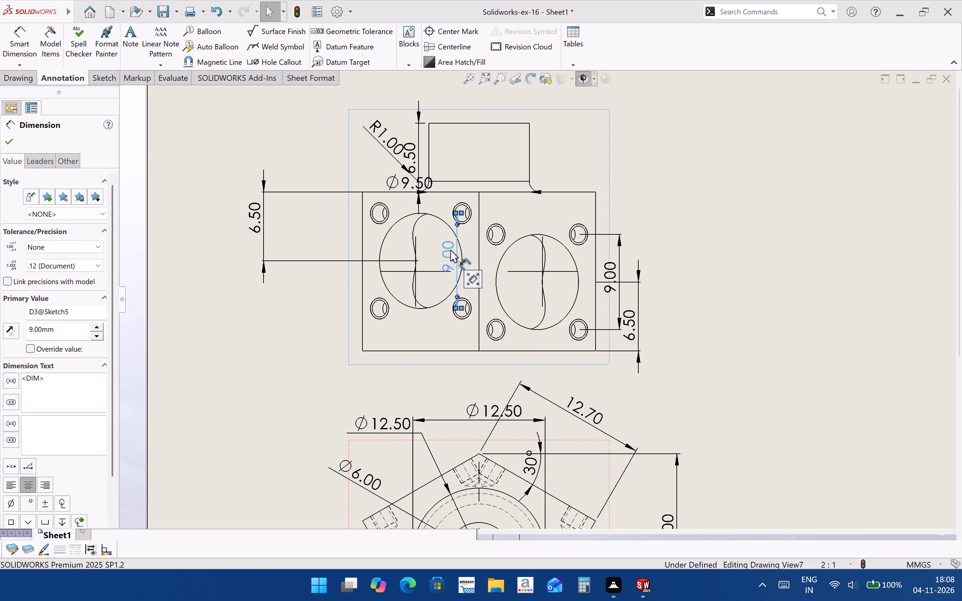
pyautogui.press('Delete')
pyautogui.click(407, 187)
pyautogui.press('Delete')
pyautogui.click(405, 156)
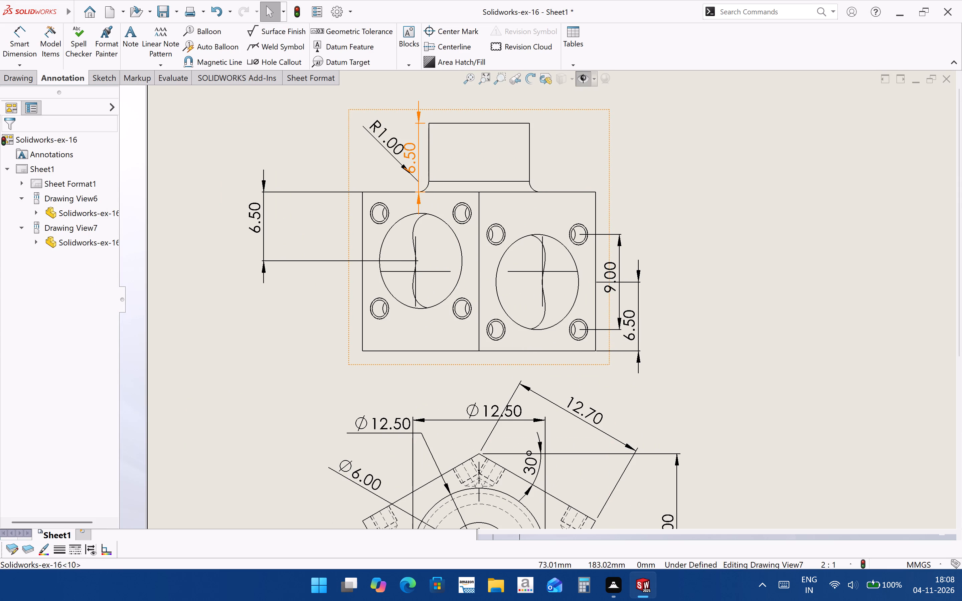
pyautogui.press('Delete')
# Delete the imported 15.00 dimension lying outside the sheet beside the top view.
pyautogui.scroll(3, 601, 203)
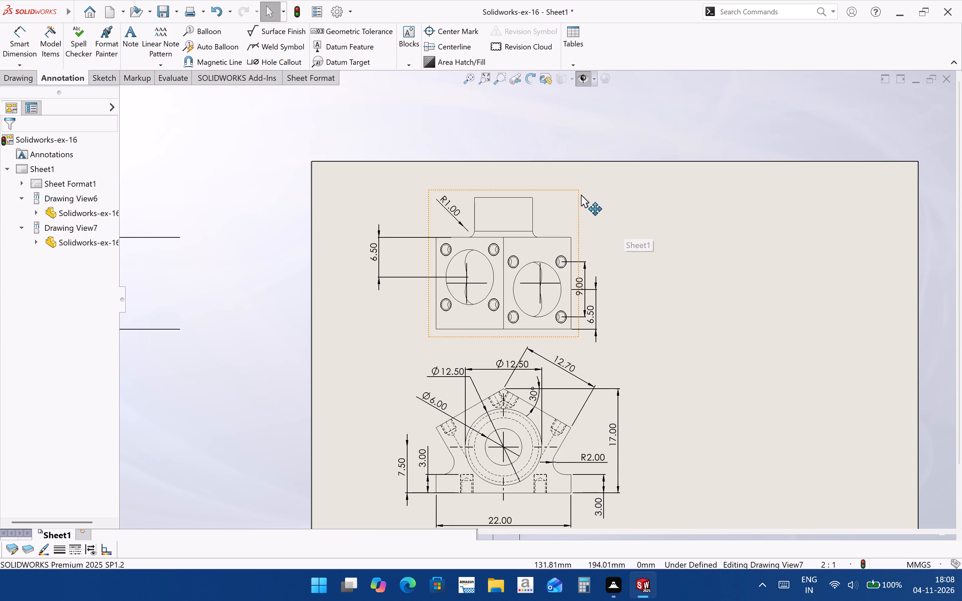
pyautogui.scroll(2, 581, 195)
pyautogui.scroll(-2, 604, 388)
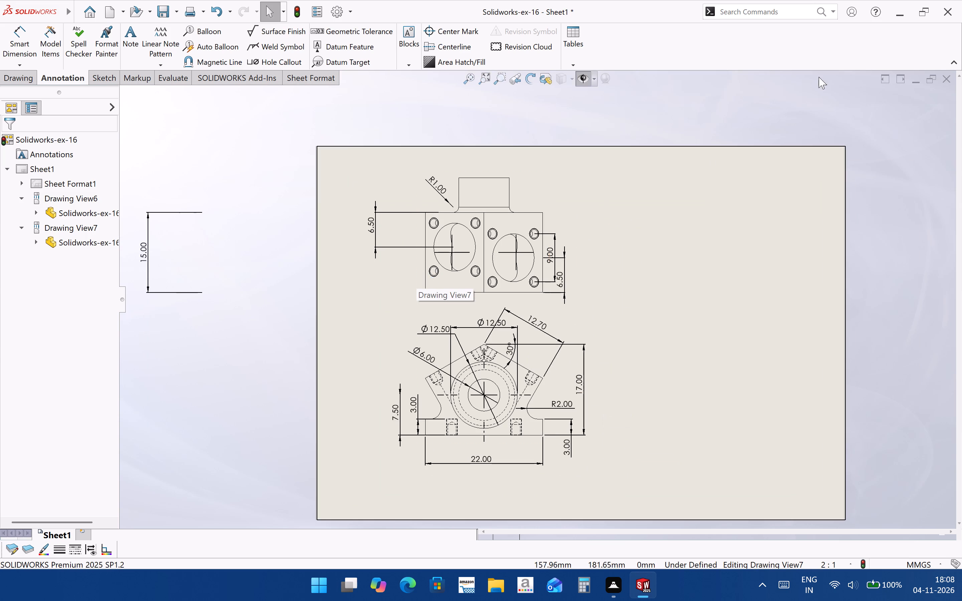
pyautogui.scroll(-2, 459, 253)
pyautogui.scroll(3, 458, 283)
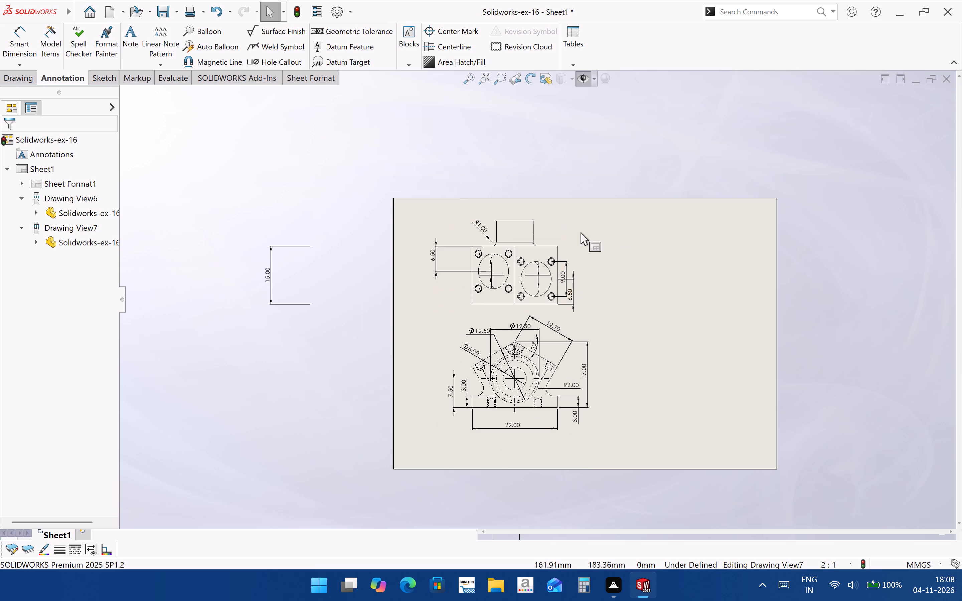
pyautogui.click(268, 276)
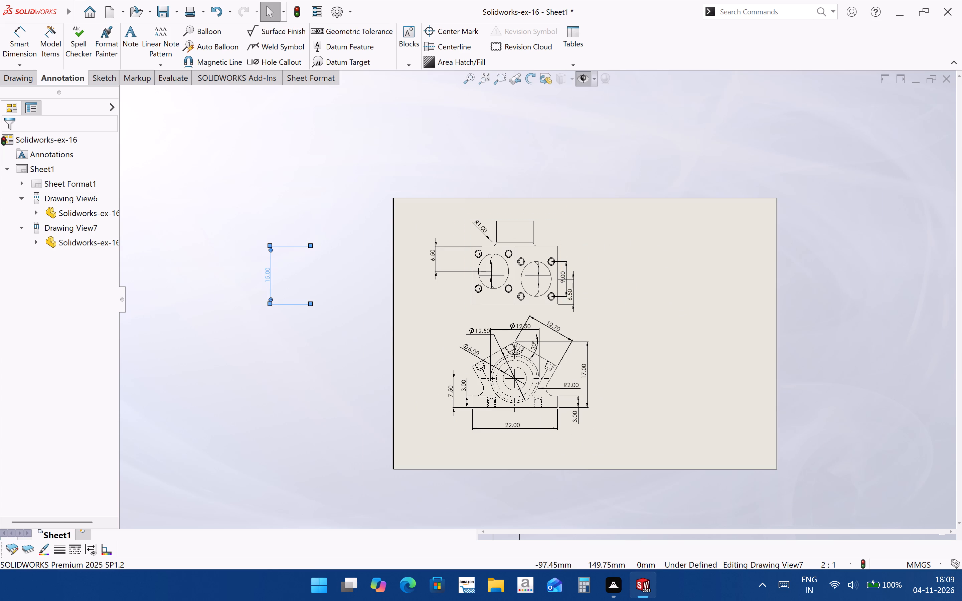
pyautogui.press('Delete')
# Project a side view from the top view and place it level with it on the far side of the sheet.
pyautogui.scroll(3, 275, 307)
pyautogui.scroll(-8, 530, 288)
pyautogui.moveTo(583, 283); pyautogui.dragTo(530, 288, button='middle')
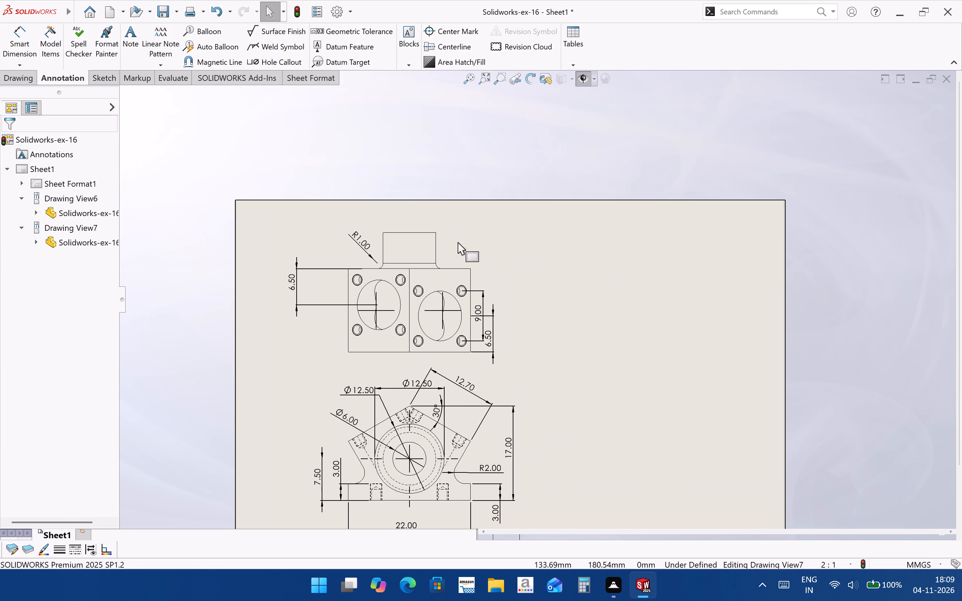
pyautogui.click(453, 240)
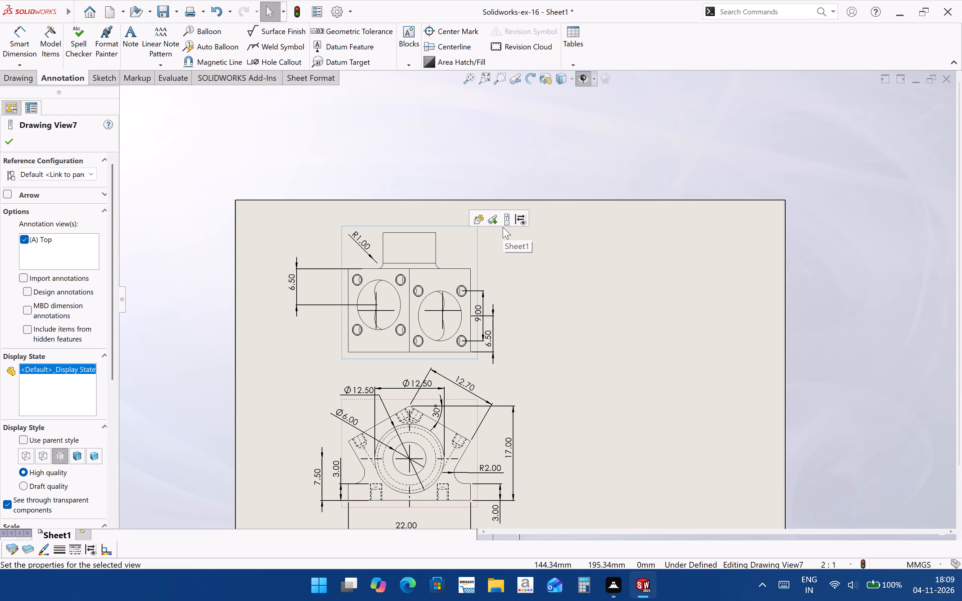
pyautogui.click(503, 226)
pyautogui.click(570, 306)
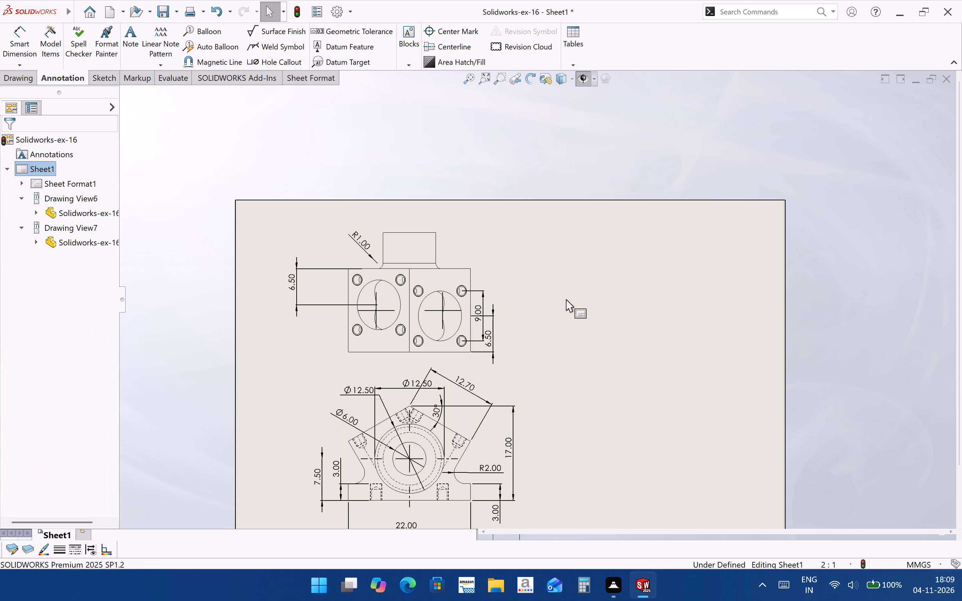
pyautogui.click(470, 243)
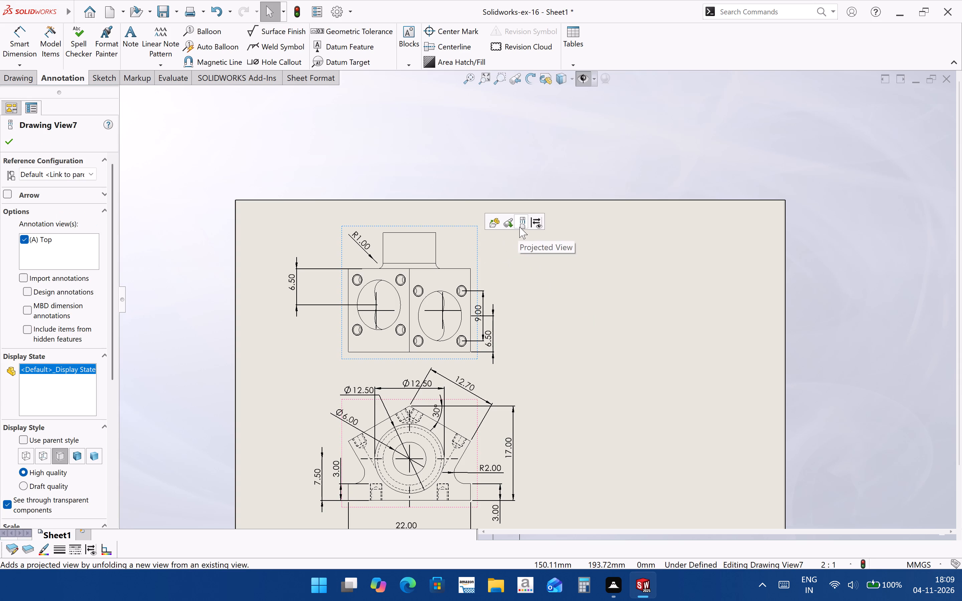
pyautogui.click(519, 227)
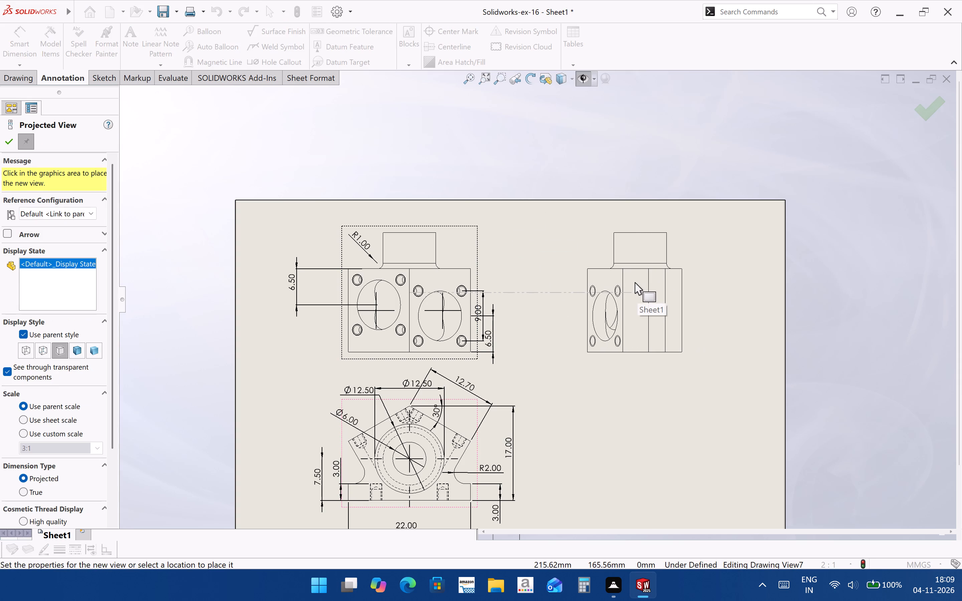
pyautogui.click(635, 282)
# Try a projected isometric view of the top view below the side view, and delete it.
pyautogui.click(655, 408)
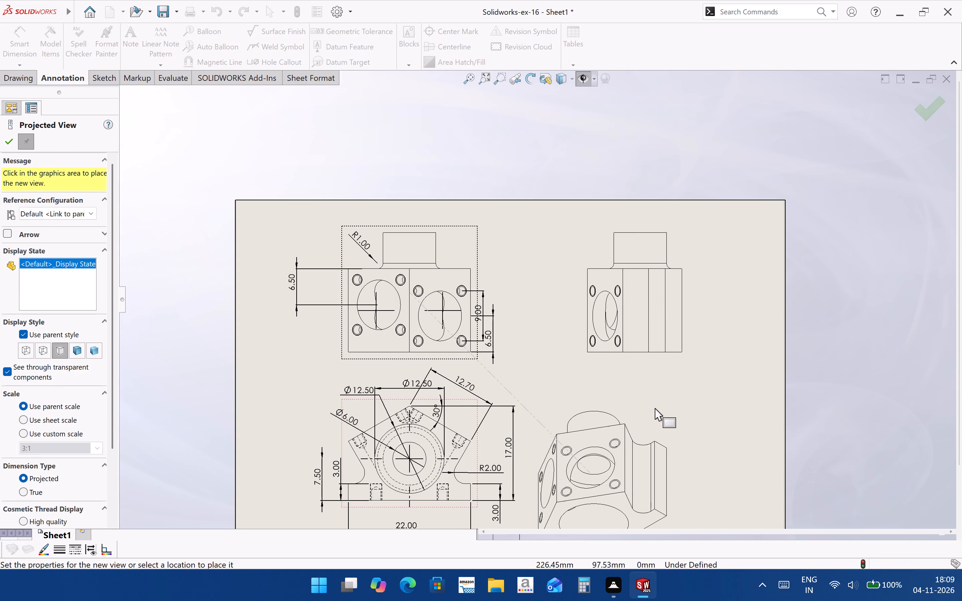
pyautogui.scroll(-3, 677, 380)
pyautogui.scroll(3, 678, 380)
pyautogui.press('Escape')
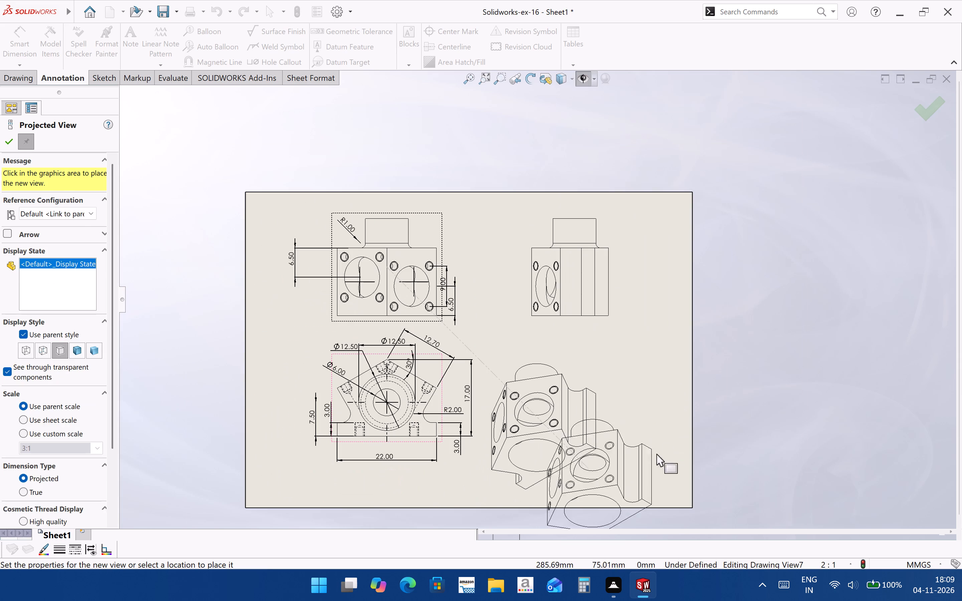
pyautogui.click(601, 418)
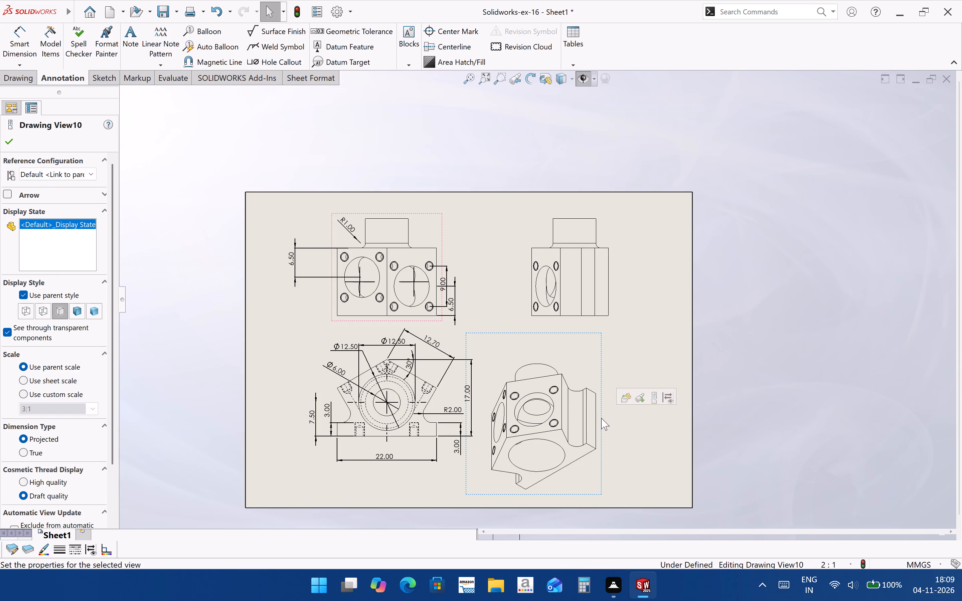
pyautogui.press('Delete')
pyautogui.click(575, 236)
# Import model dimensions into the side view, including those not marked for drawing, with duplicates eliminated.
pyautogui.scroll(2, 667, 419)
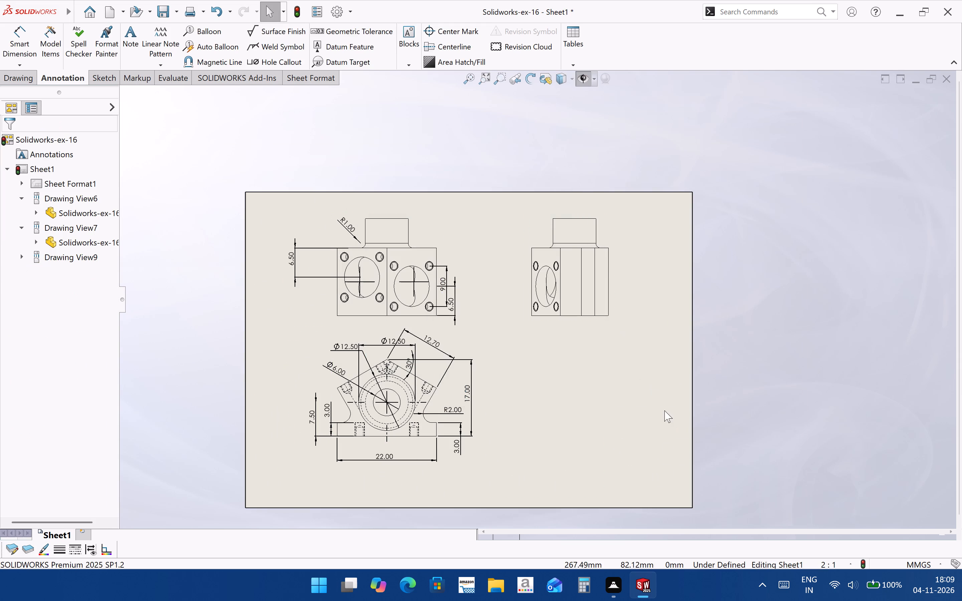
pyautogui.scroll(-5, 582, 249)
pyautogui.scroll(-3, 577, 291)
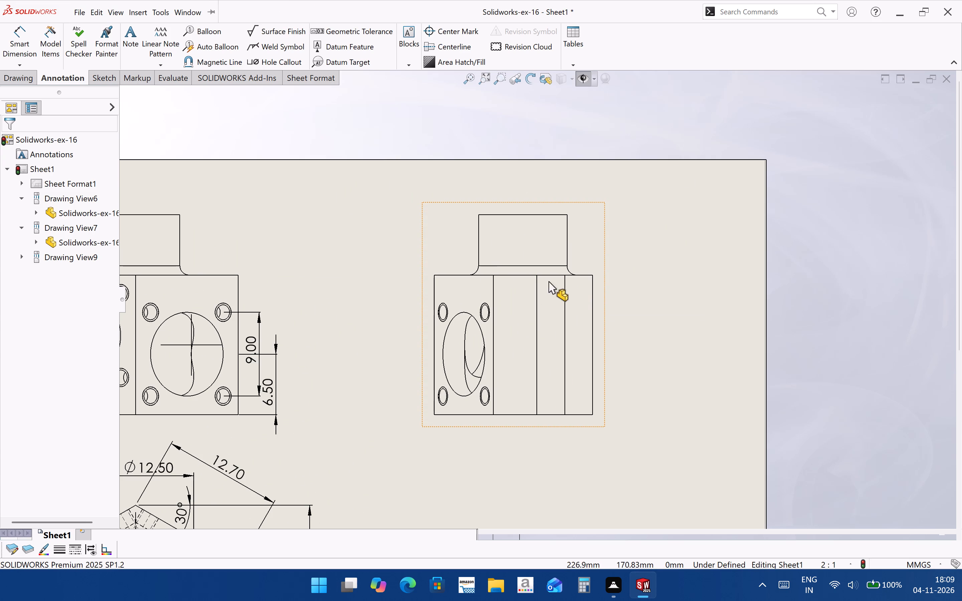
pyautogui.click(588, 258)
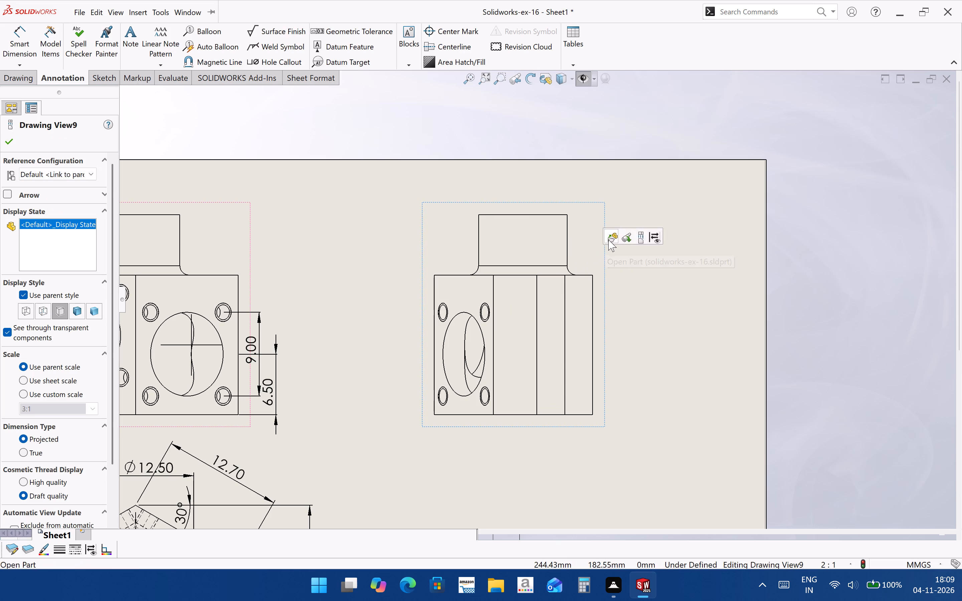
pyautogui.click(54, 58)
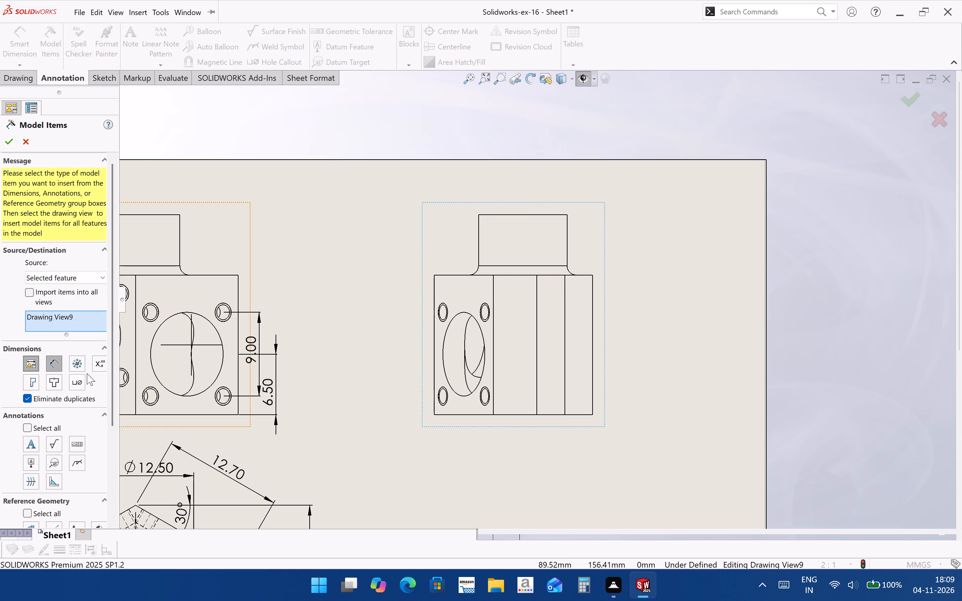
pyautogui.click(8, 139)
pyautogui.click(586, 287)
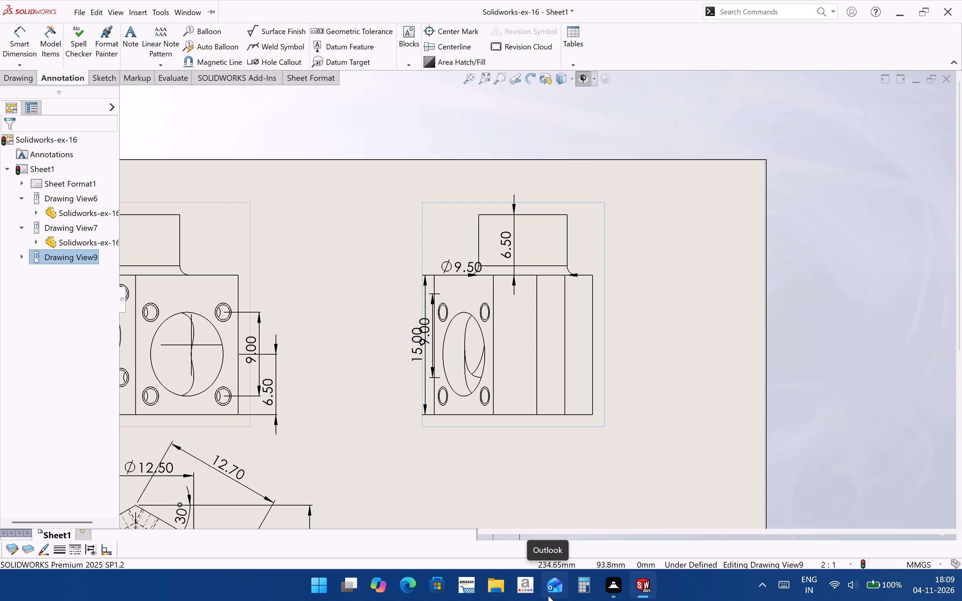
# Move the side view's 15.00 and boss 6.50 height dimensions clear of the geometry, aligned on the left of the view.
pyautogui.scroll(-3, 415, 342)
pyautogui.click(435, 346)
pyautogui.moveTo(436, 347); pyautogui.dragTo(434, 348)
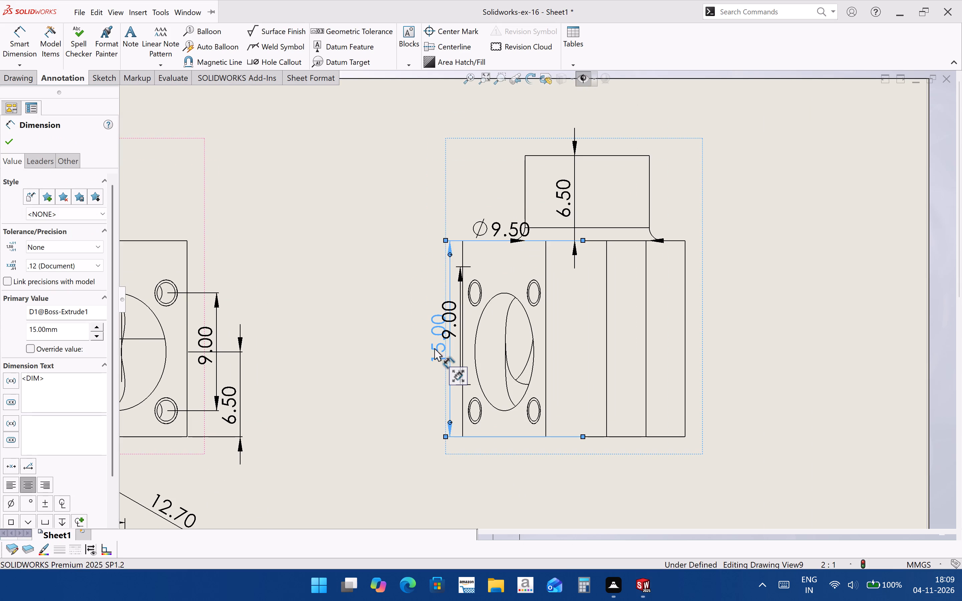
pyautogui.moveTo(434, 348); pyautogui.dragTo(402, 350)
pyautogui.moveTo(567, 211); pyautogui.dragTo(411, 211)
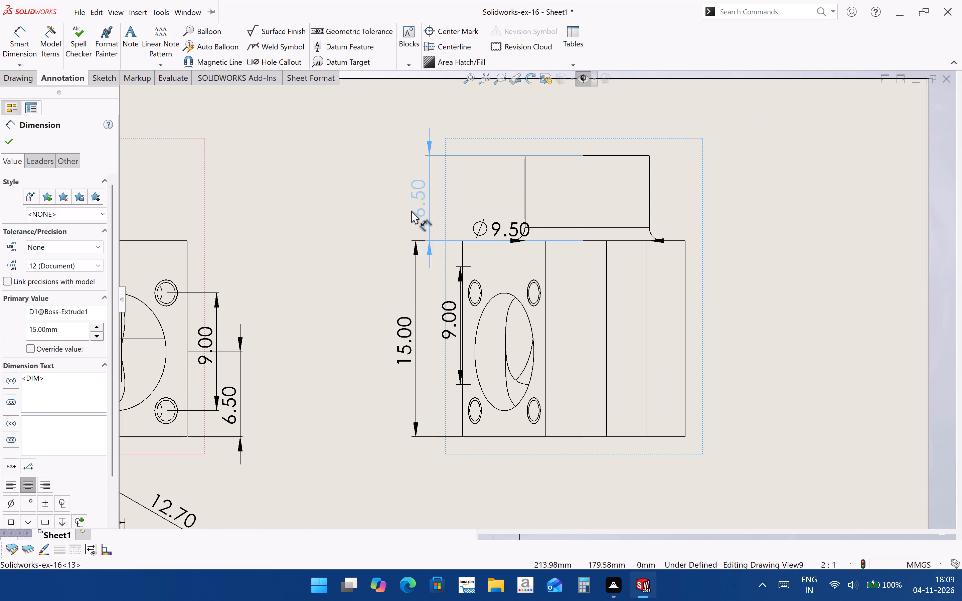
pyautogui.moveTo(411, 211); pyautogui.dragTo(412, 211)
pyautogui.moveTo(412, 211); pyautogui.dragTo(406, 214)
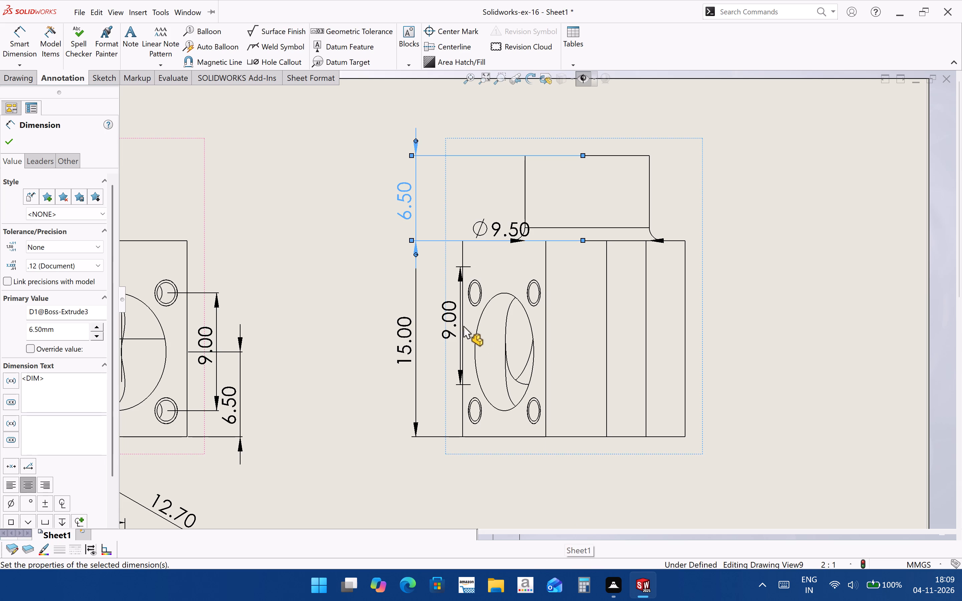
# Delete the 9.00 hole-spacing dimension from the side view.
pyautogui.moveTo(457, 327); pyautogui.dragTo(439, 355)
pyautogui.press('Delete')
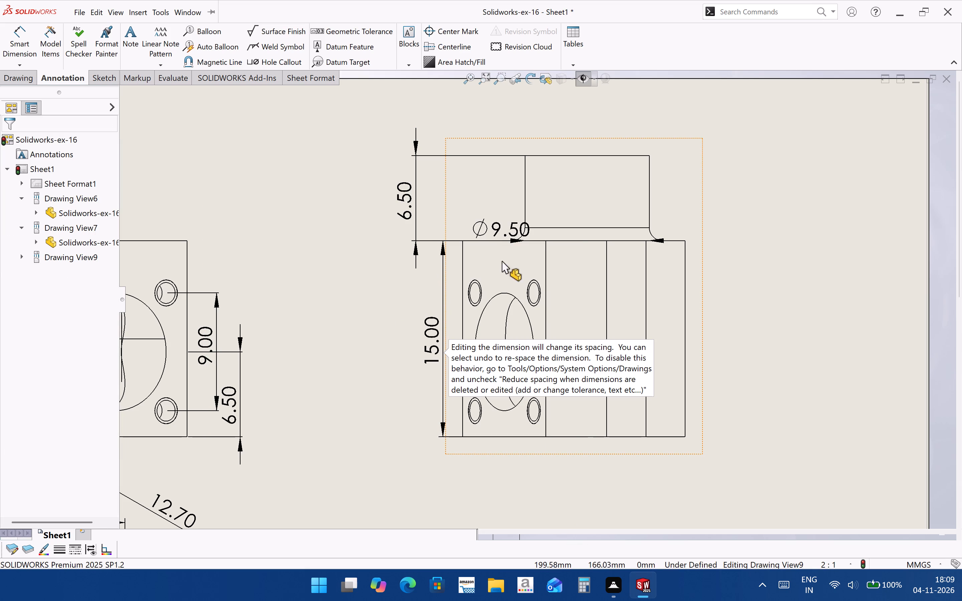
# Move the boss's Ø9.50 dimension above the boss in the side view.
pyautogui.moveTo(499, 225); pyautogui.dragTo(561, 113)
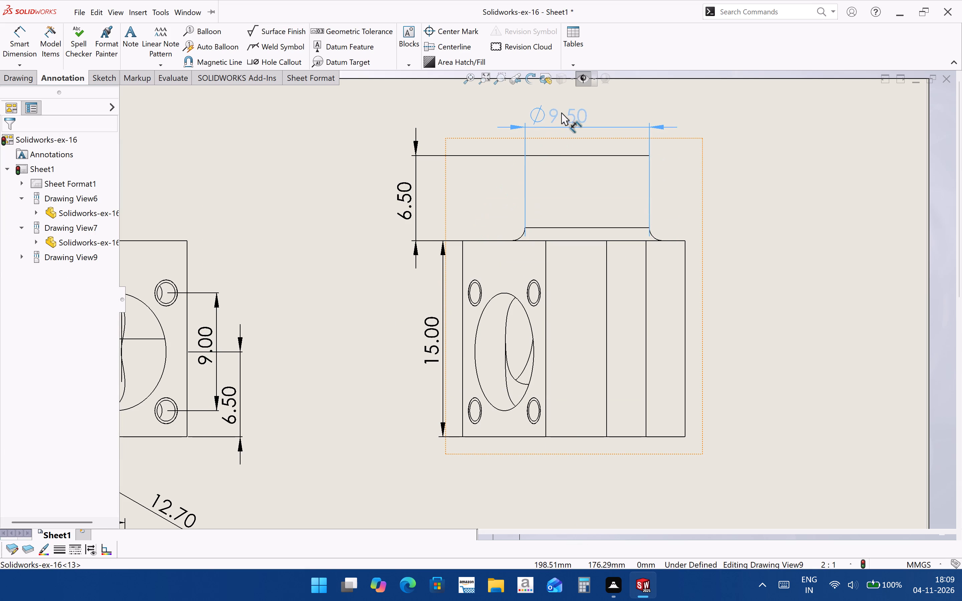
pyautogui.moveTo(561, 113); pyautogui.dragTo(587, 114)
pyautogui.click(881, 308)
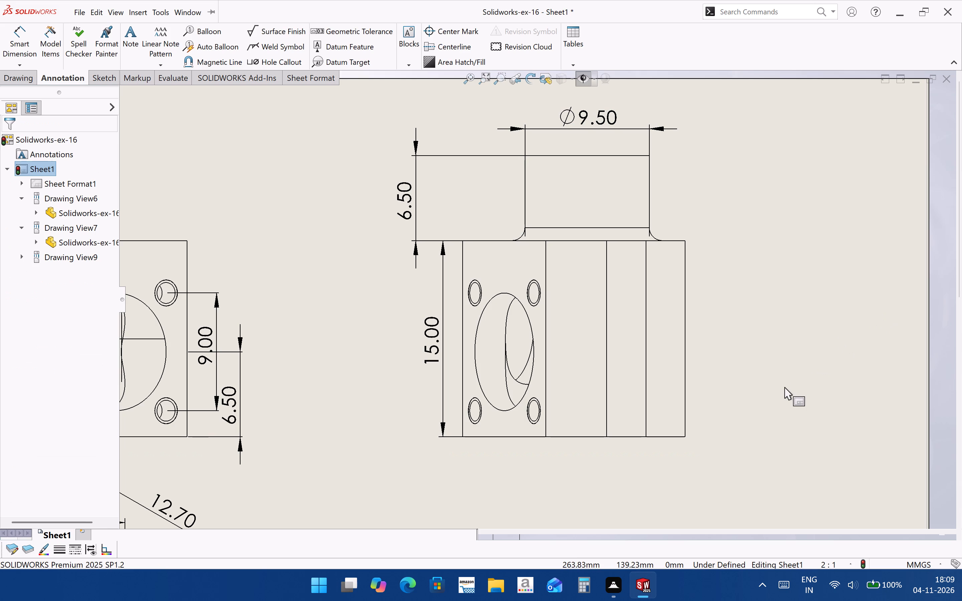
# Dimension the radius of the right-hand fillet at the boss's base in the side view with Smart Dimension.
pyautogui.scroll(-2, 664, 257)
pyautogui.click(26, 43)
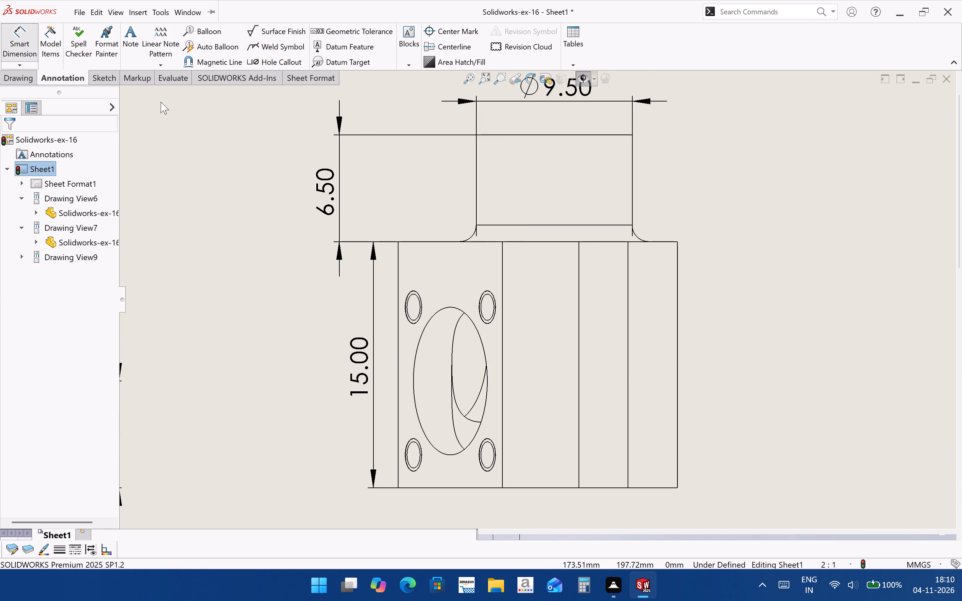
pyautogui.scroll(-2, 612, 234)
pyautogui.click(633, 241)
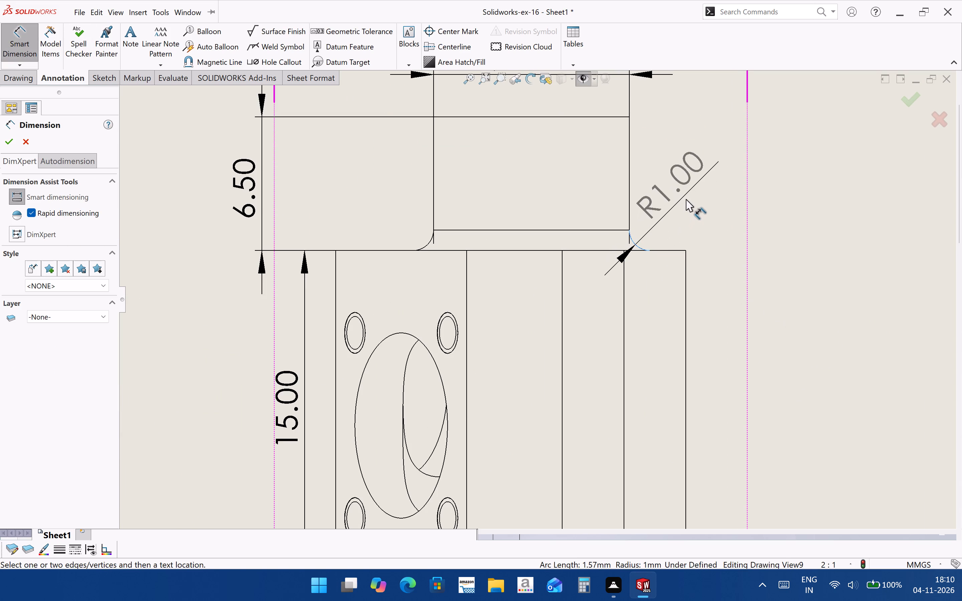
pyautogui.click(686, 199)
pyautogui.click(819, 339)
pyautogui.scroll(8, 602, 324)
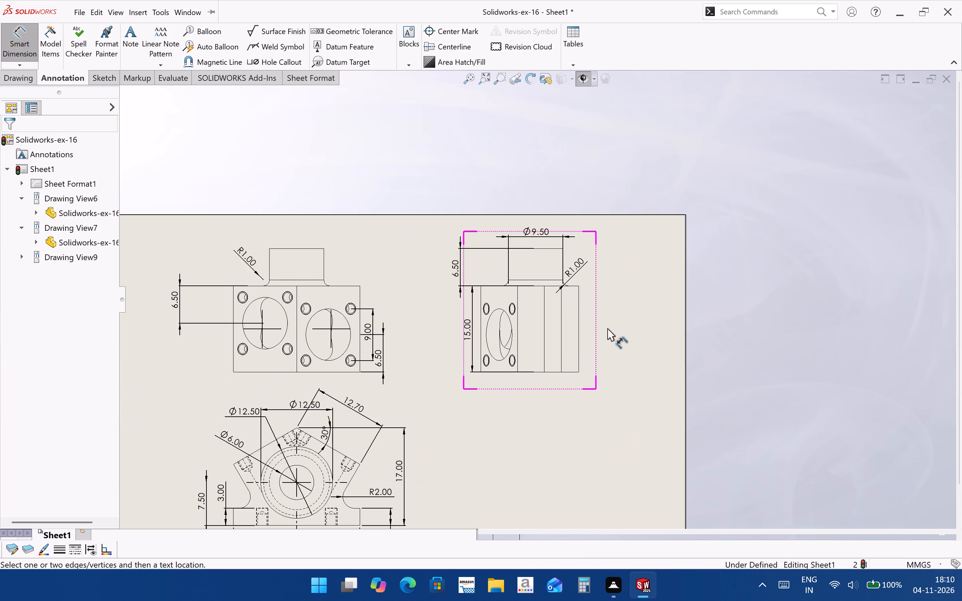
pyautogui.scroll(1, 493, 368)
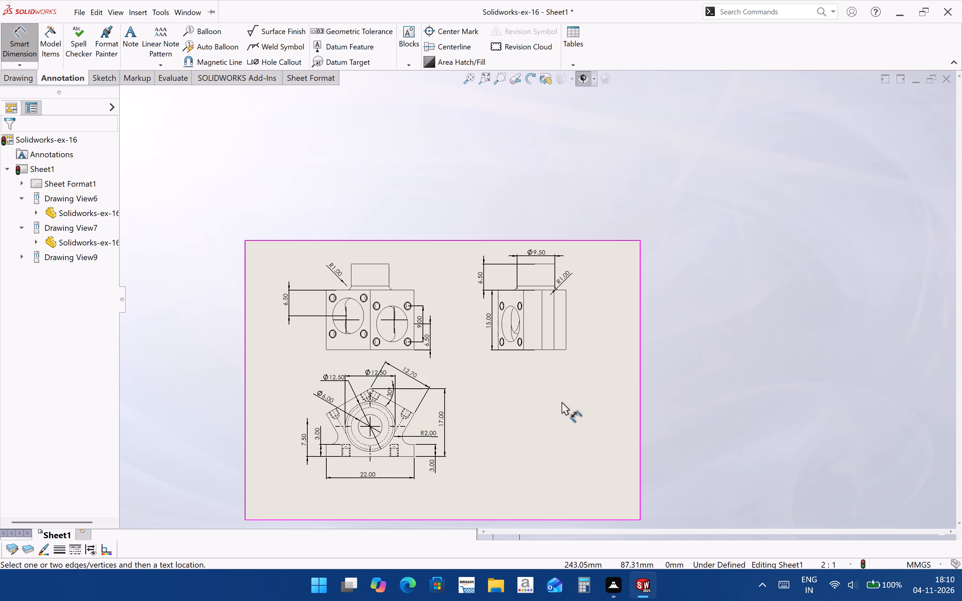
pyautogui.scroll(-1, 429, 429)
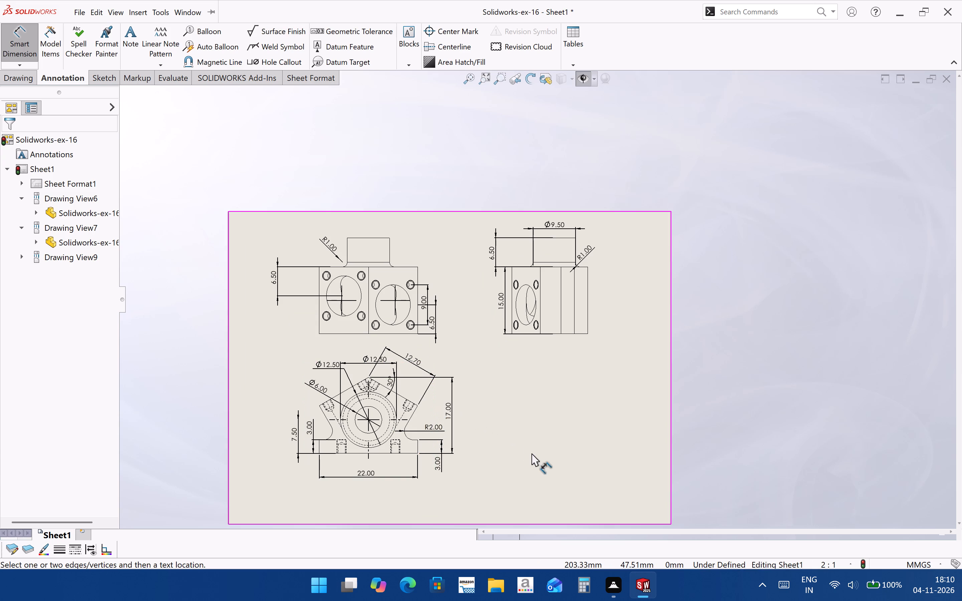
pyautogui.scroll(-3, 451, 366)
pyautogui.scroll(3, 470, 345)
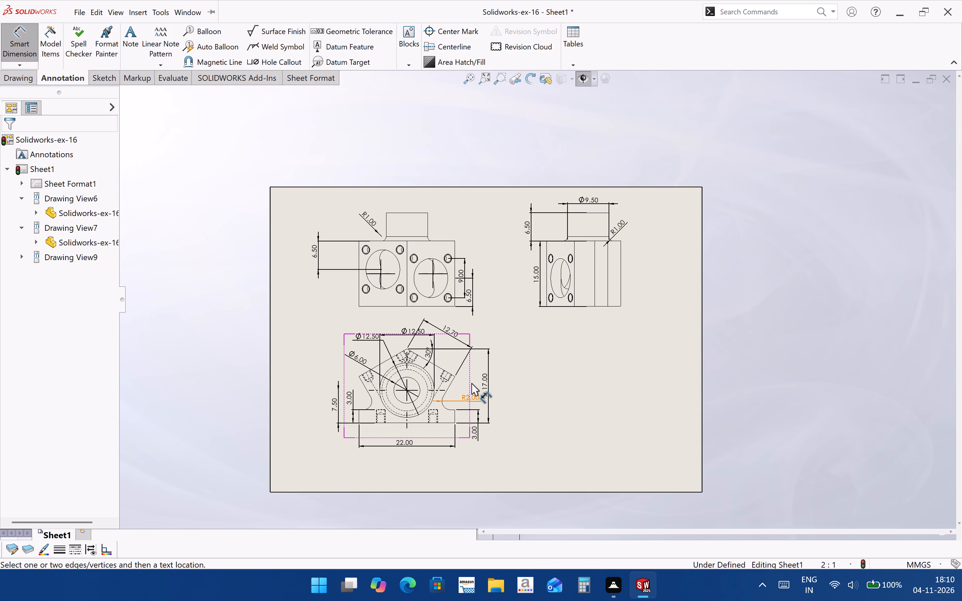
pyautogui.click(464, 379)
pyautogui.scroll(-3, 519, 384)
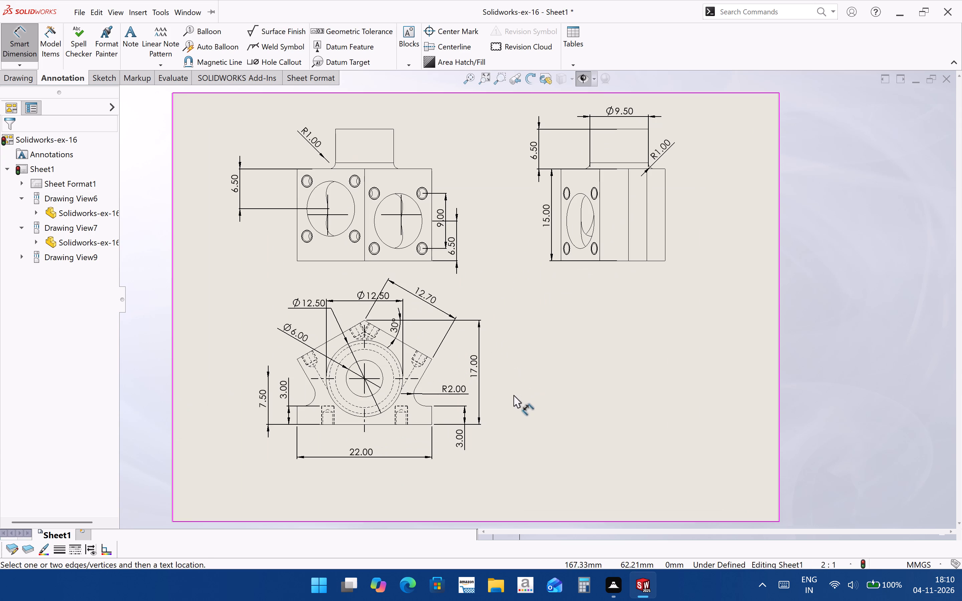
pyautogui.press('Escape')
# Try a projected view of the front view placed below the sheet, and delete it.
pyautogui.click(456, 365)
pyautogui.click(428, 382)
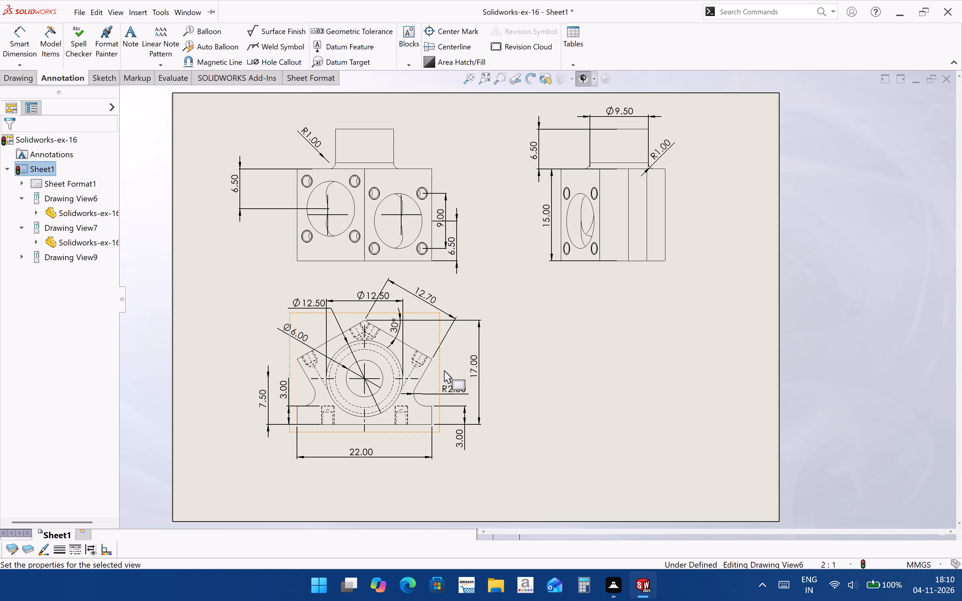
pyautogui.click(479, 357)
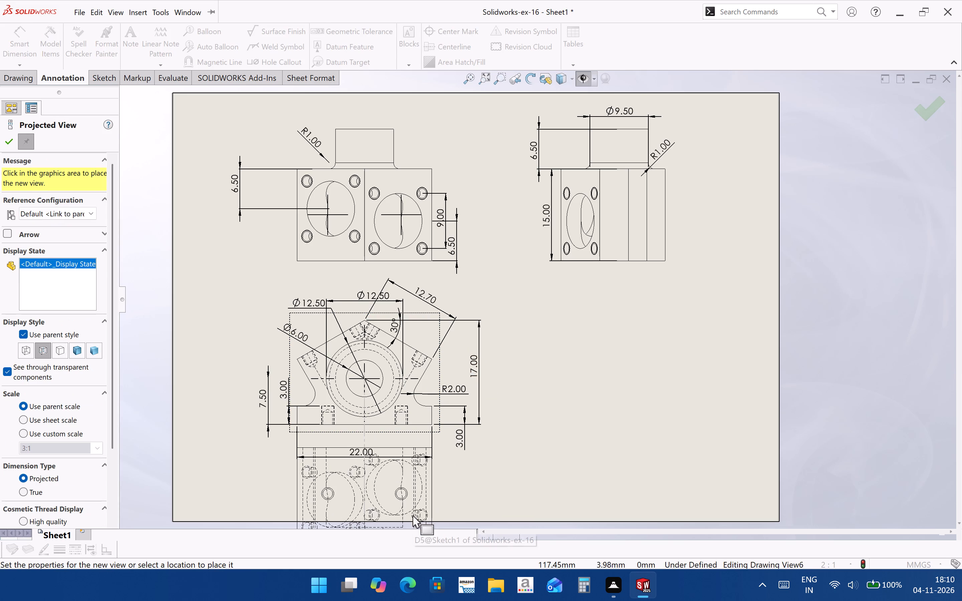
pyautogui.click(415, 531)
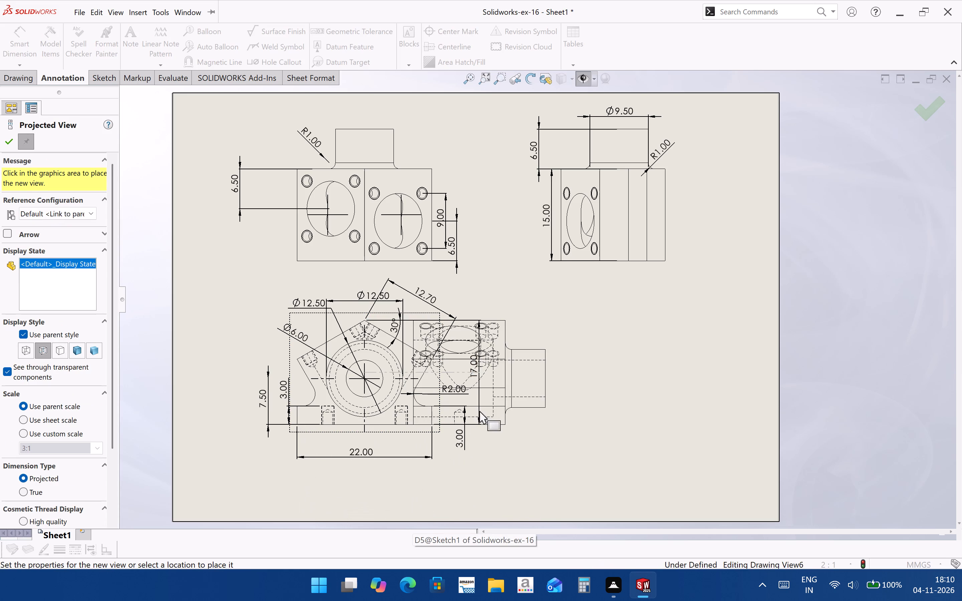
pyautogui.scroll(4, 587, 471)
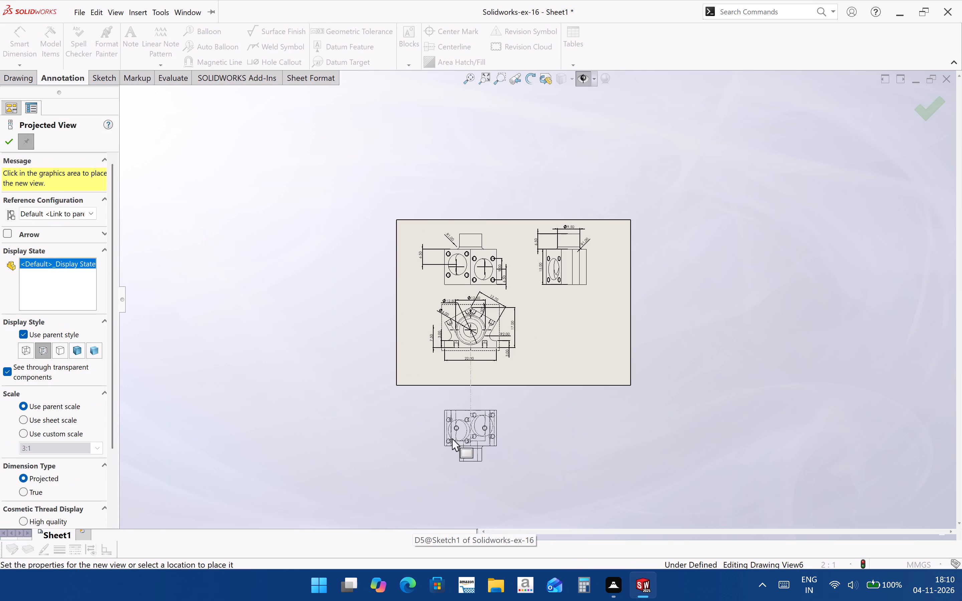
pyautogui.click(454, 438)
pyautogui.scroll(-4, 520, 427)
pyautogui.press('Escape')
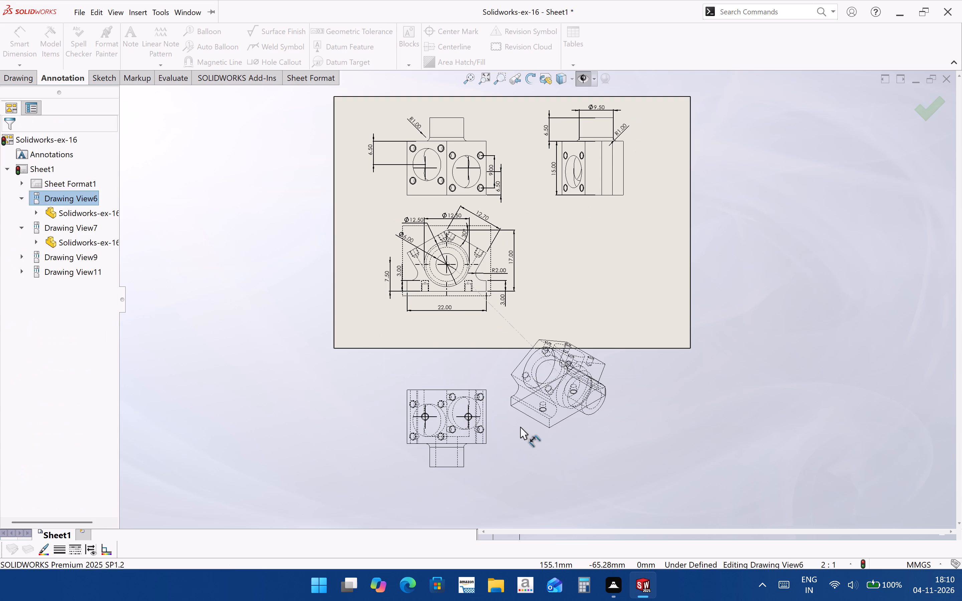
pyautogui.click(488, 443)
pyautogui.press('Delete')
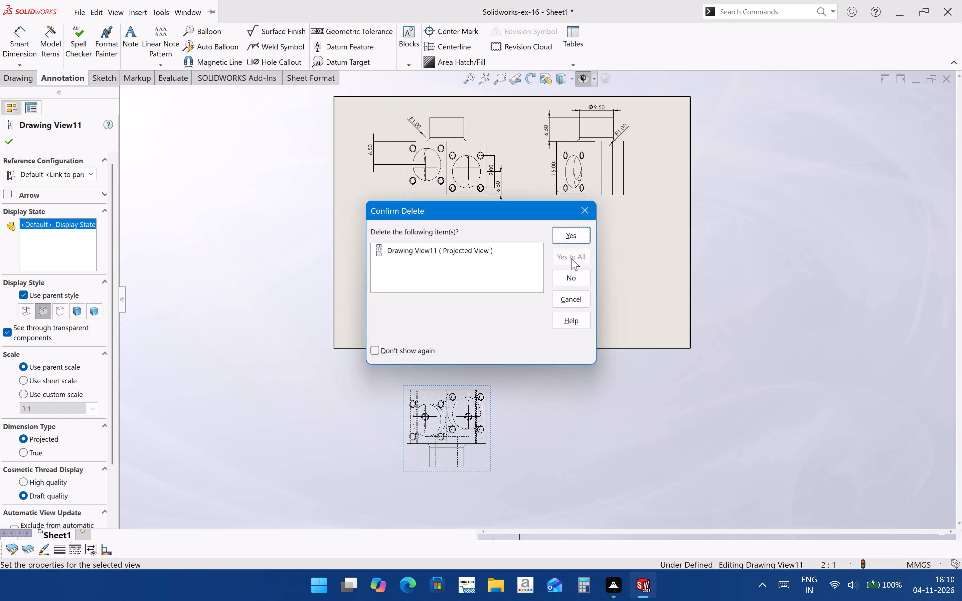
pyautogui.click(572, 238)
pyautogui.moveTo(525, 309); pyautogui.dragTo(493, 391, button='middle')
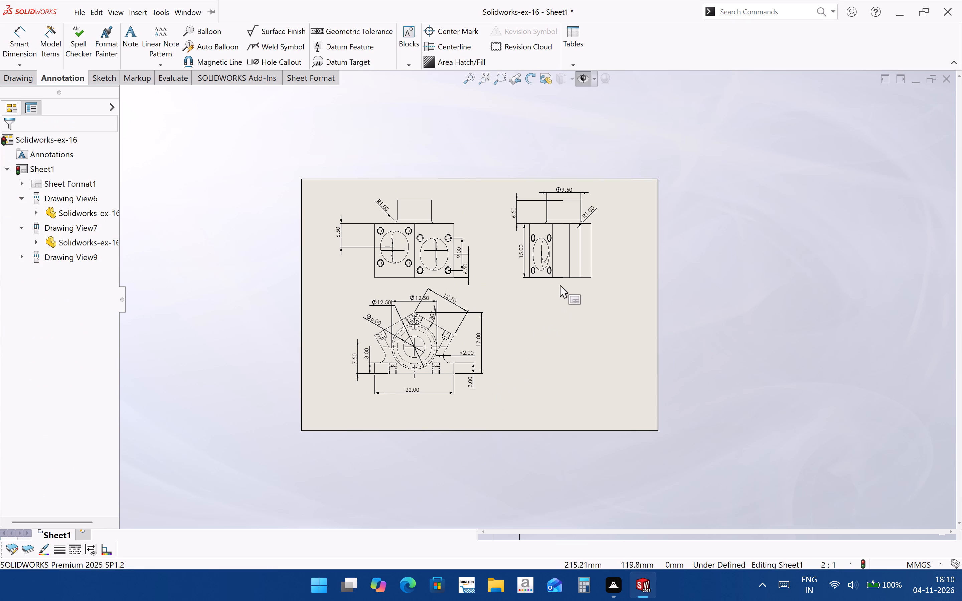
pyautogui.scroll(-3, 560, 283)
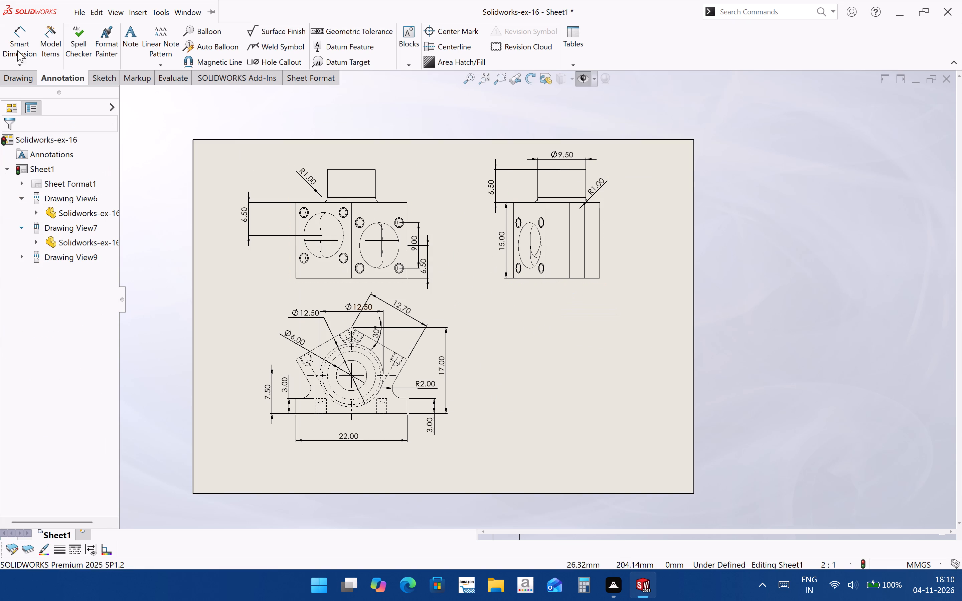
# Insert a bottom model view of Solidworks-ex-16 on the sheet below the side view.
pyautogui.click(19, 82)
pyautogui.click(18, 34)
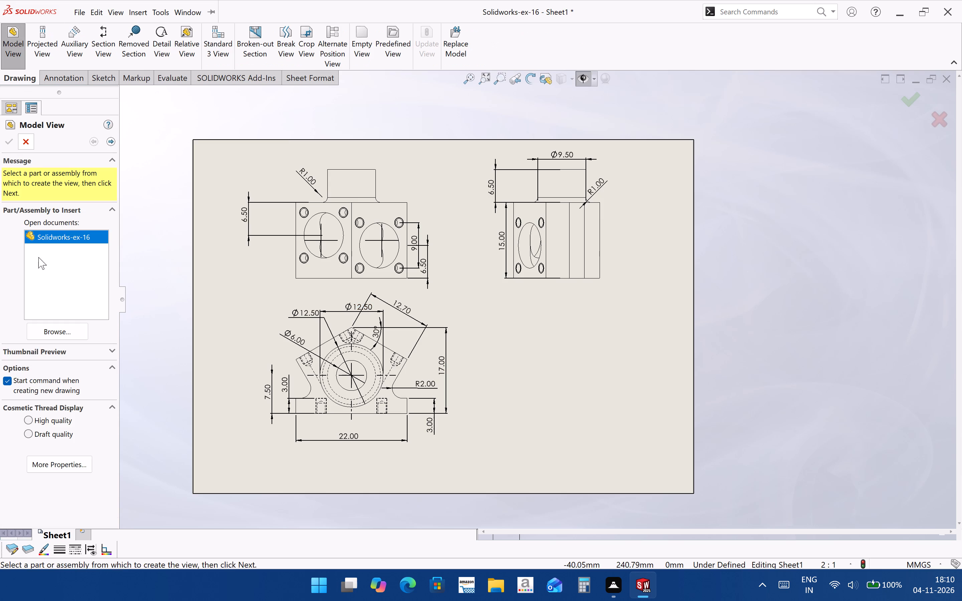
pyautogui.doubleClick(62, 239)
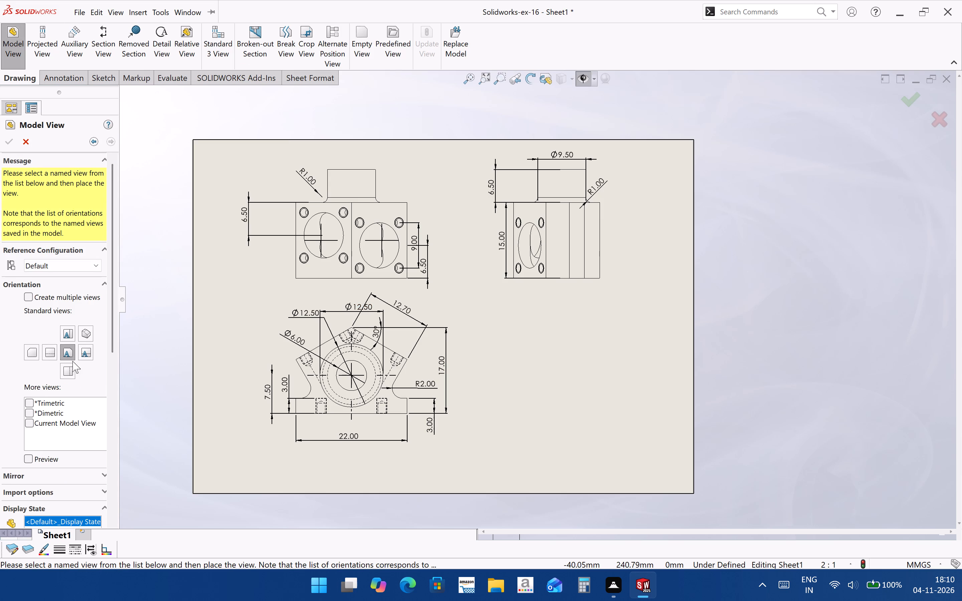
pyautogui.doubleClick(67, 367)
pyautogui.click(548, 380)
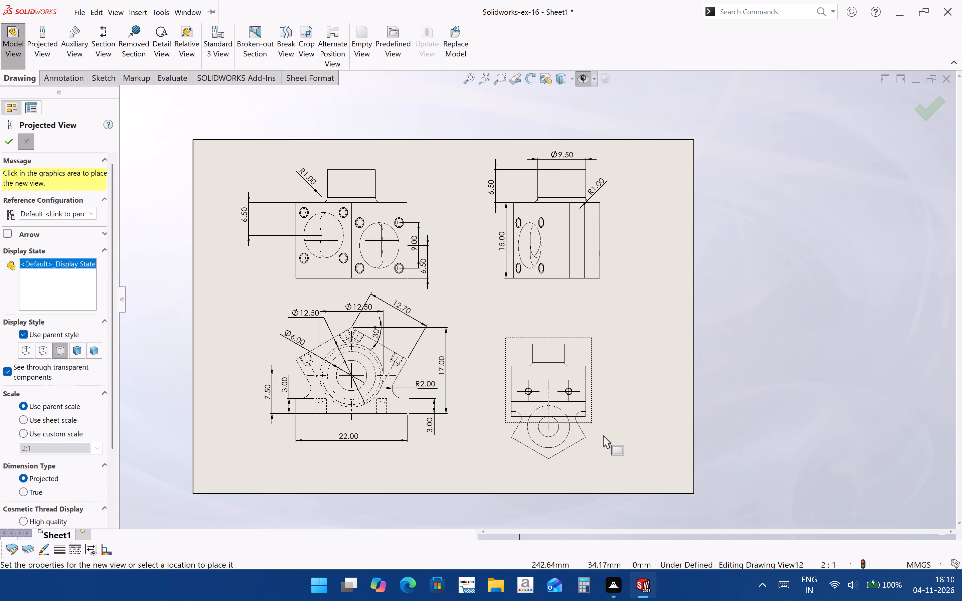
pyautogui.press('Escape')
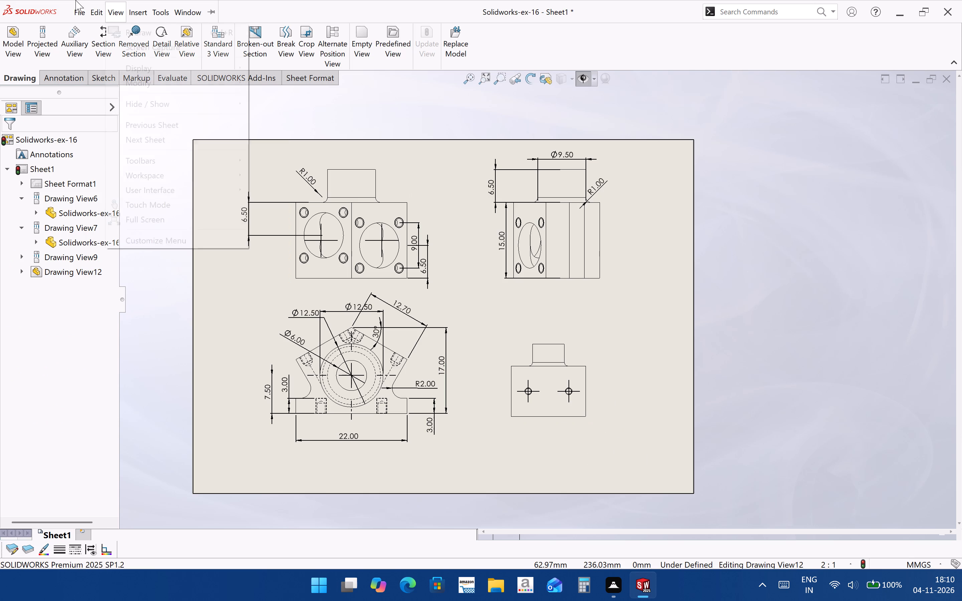
# Dimension the 12.00 horizontal spacing between the two small holes in the bottom view, placing it below the view.
pyautogui.click(52, 75)
pyautogui.click(96, 81)
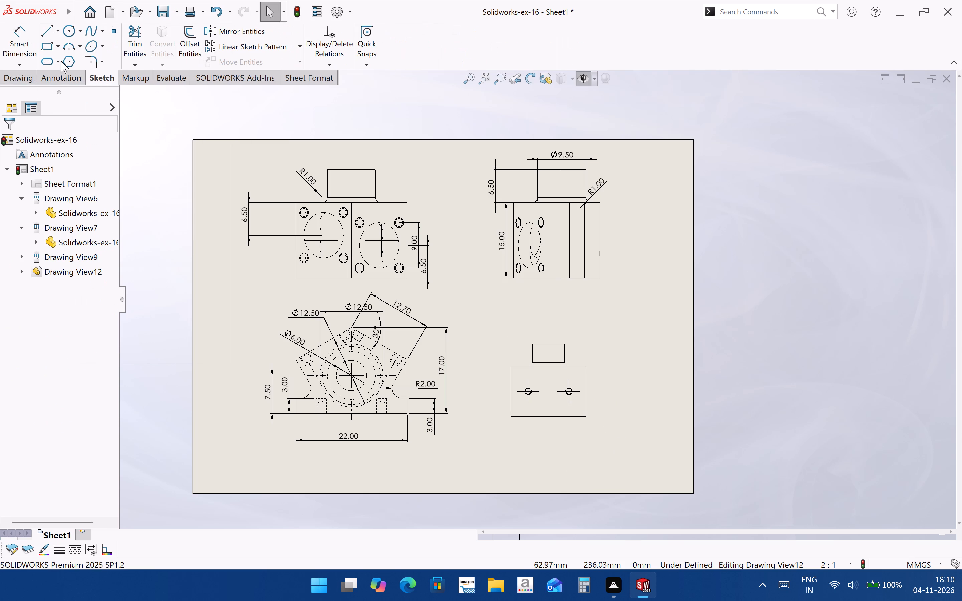
pyautogui.click(19, 46)
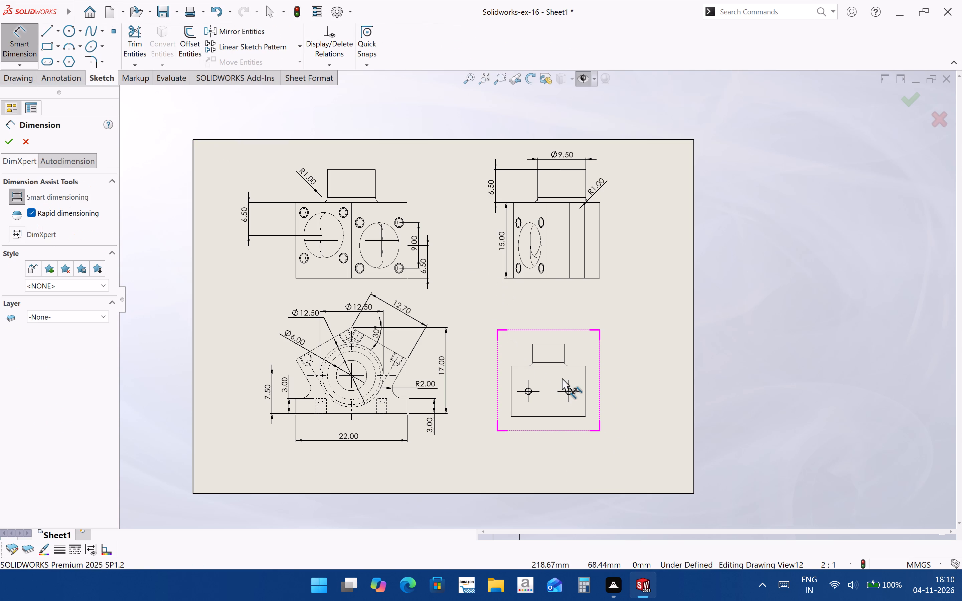
pyautogui.click(527, 401)
pyautogui.keyDown('ctrl'); pyautogui.click(570, 398); pyautogui.keyUp('ctrl')
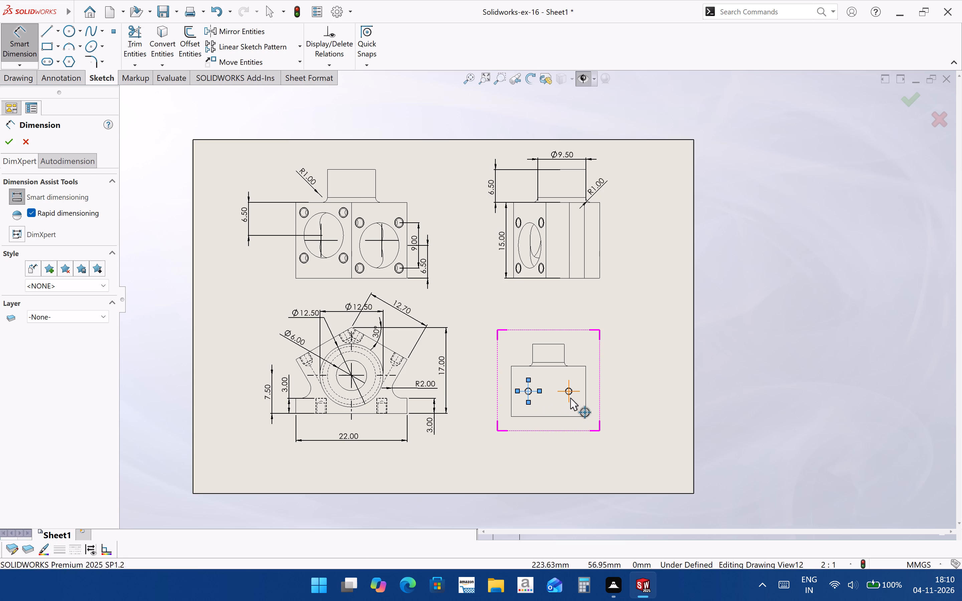
pyautogui.click(548, 441)
pyautogui.press('Escape')
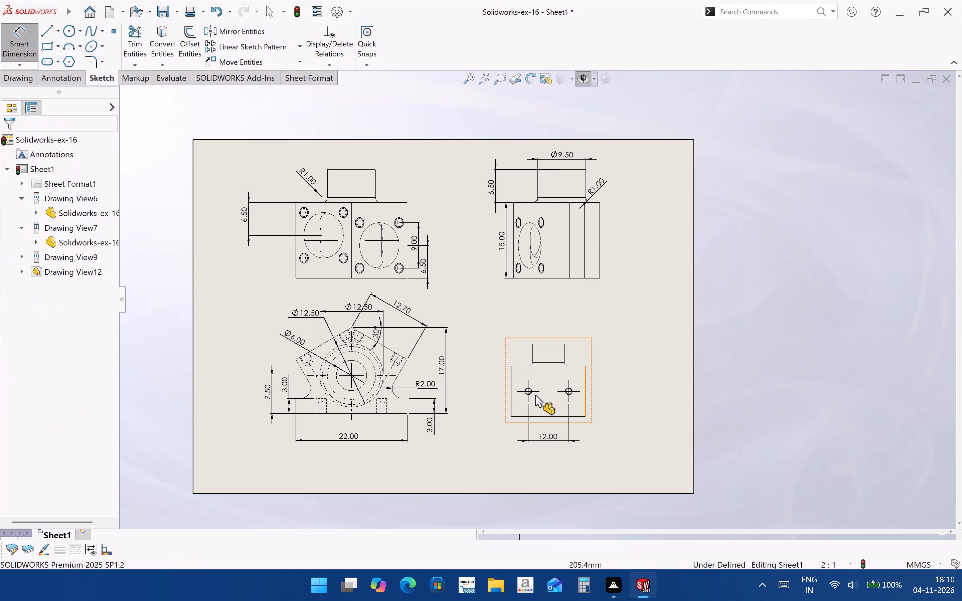
# Dimension the 5.00 distance from the bottom view's left edge to its left hole, in line with the 12.00 dimension.
pyautogui.click(23, 40)
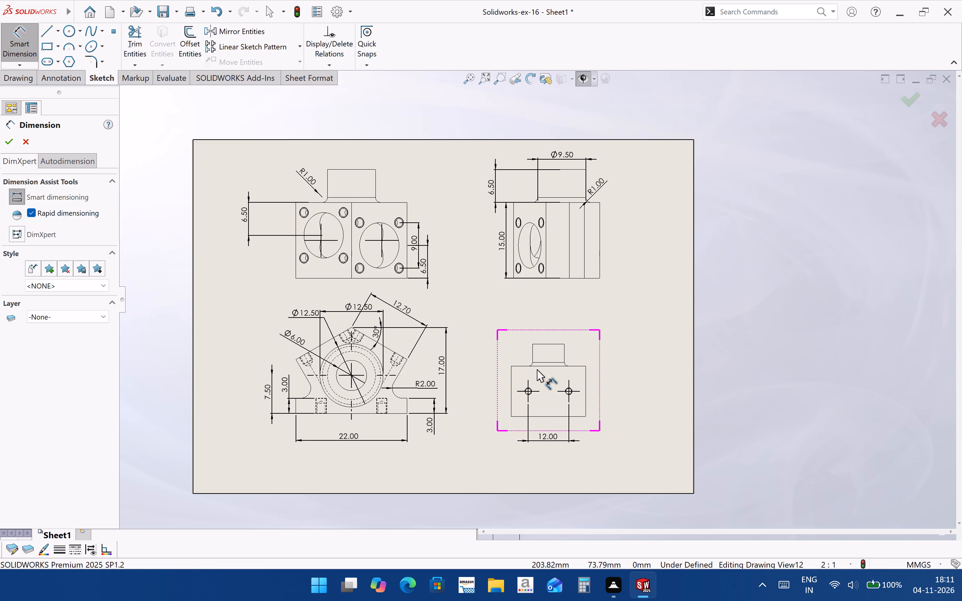
pyautogui.scroll(-3, 536, 370)
pyautogui.click(523, 379)
pyautogui.keyDown('ctrl'); pyautogui.click(502, 394); pyautogui.keyUp('ctrl')
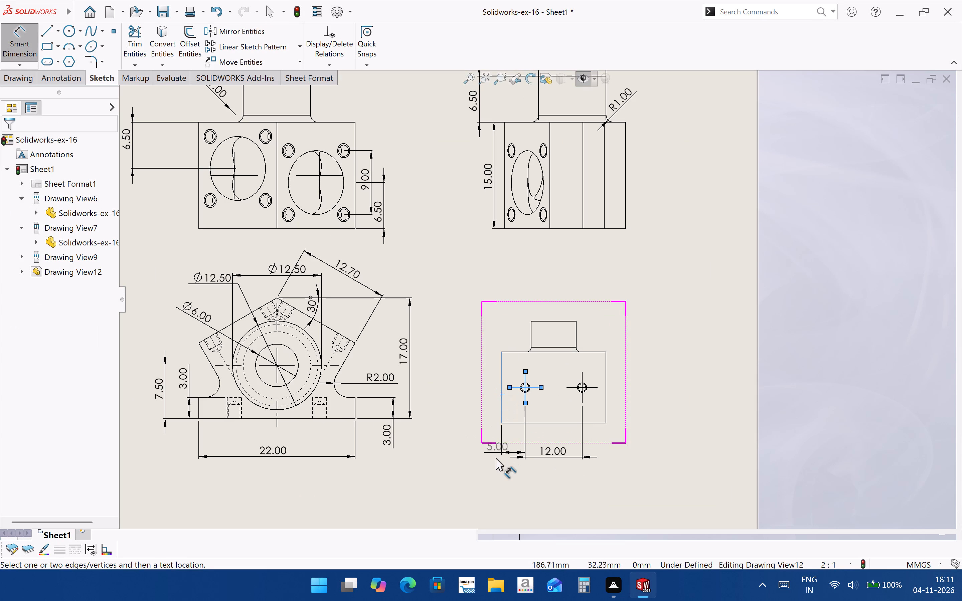
pyautogui.click(484, 457)
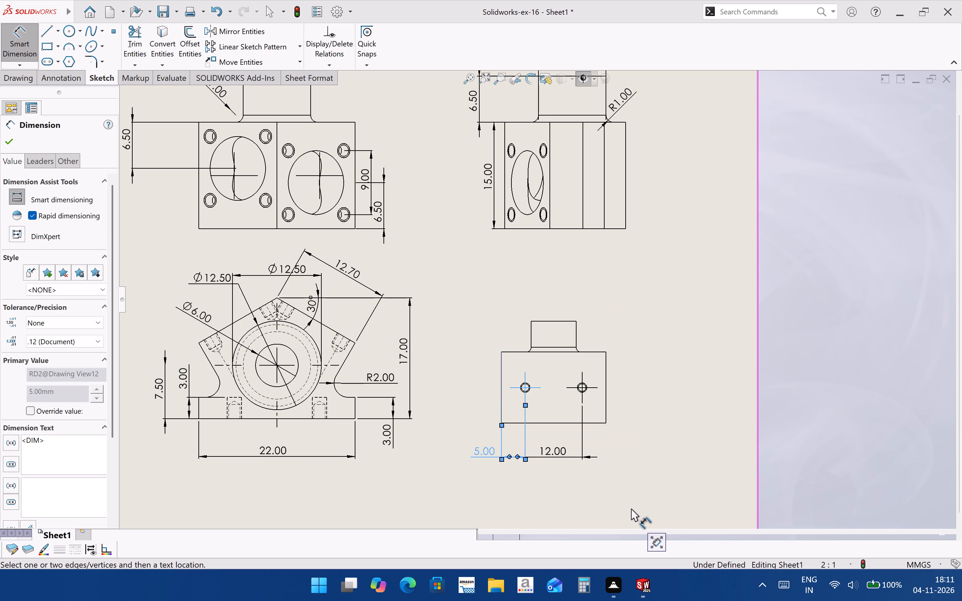
pyautogui.click(604, 446)
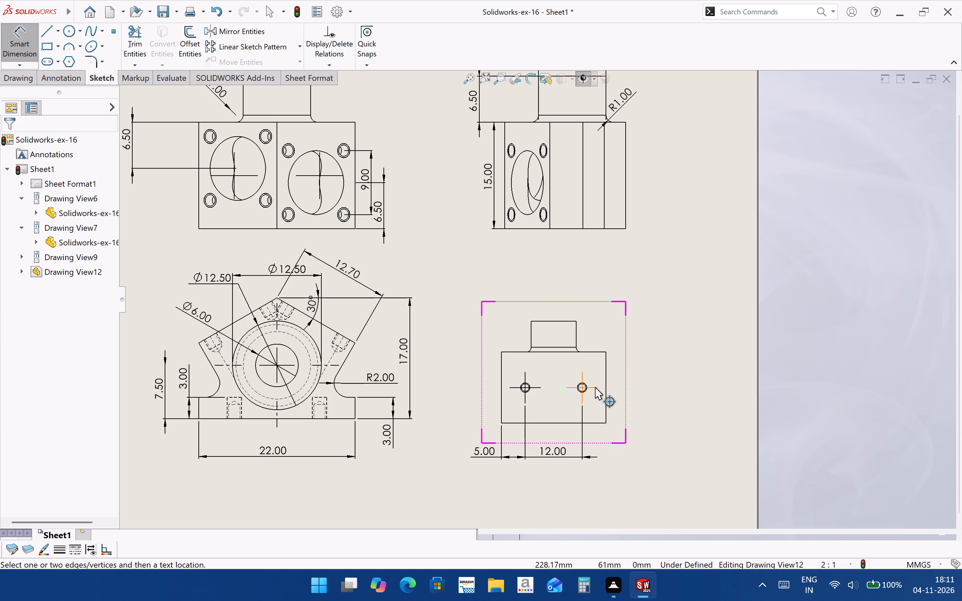
# Dimension the 7.50 height of the right hole above the bottom view's lower edge, outside the right edge.
pyautogui.click(595, 387)
pyautogui.keyDown('ctrl'); pyautogui.click(598, 423); pyautogui.keyUp('ctrl')
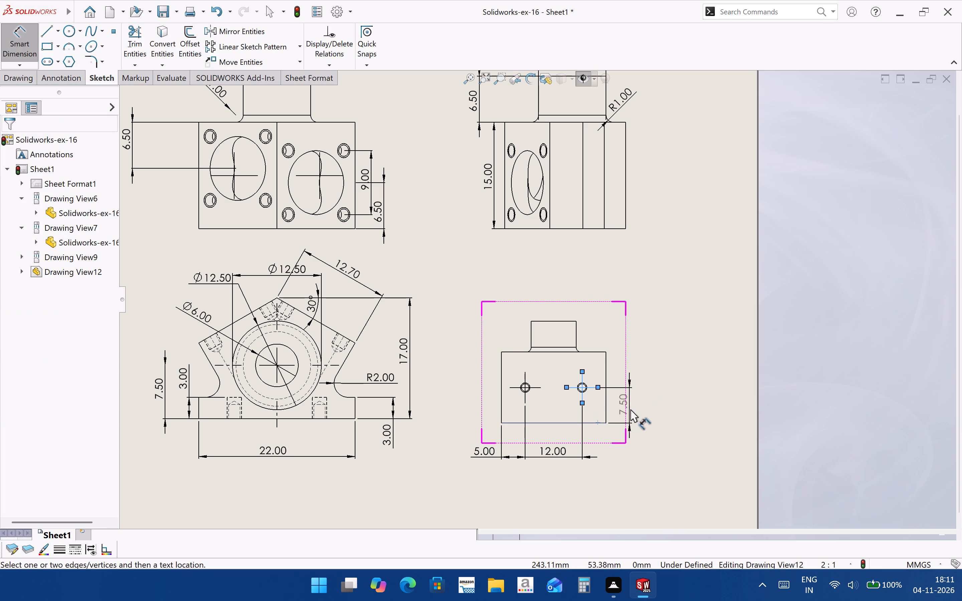
pyautogui.click(629, 456)
pyautogui.click(664, 423)
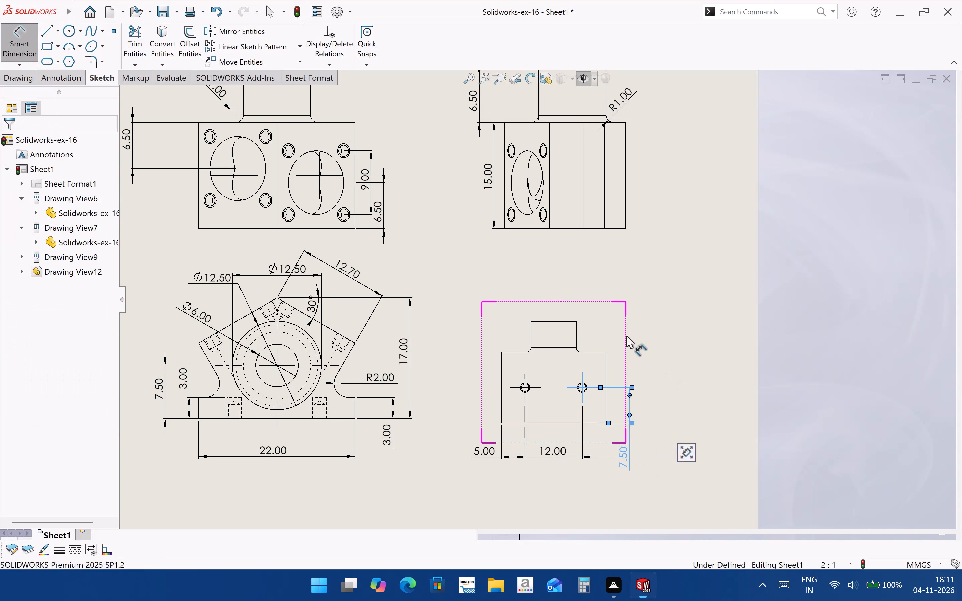
pyautogui.press('Escape')
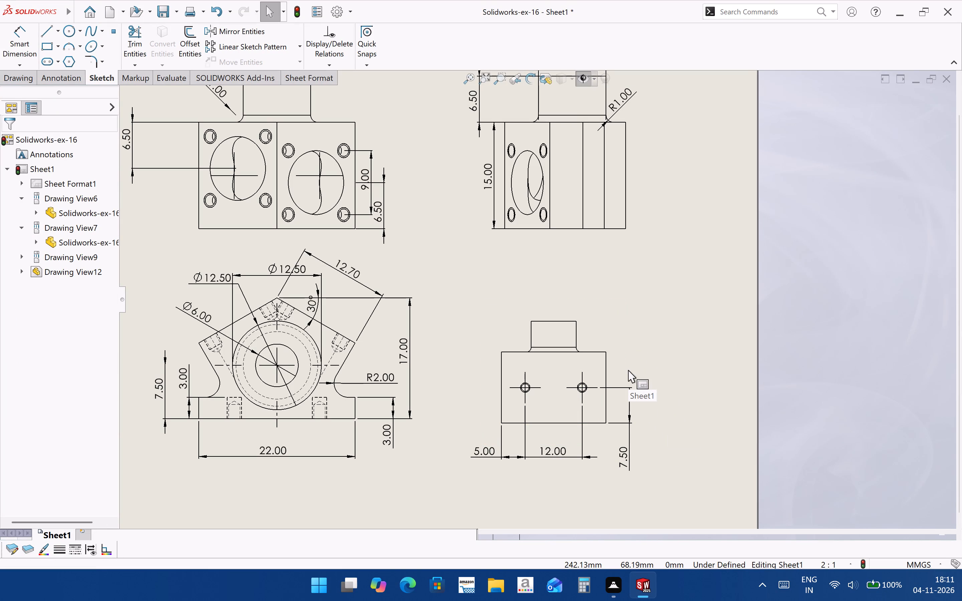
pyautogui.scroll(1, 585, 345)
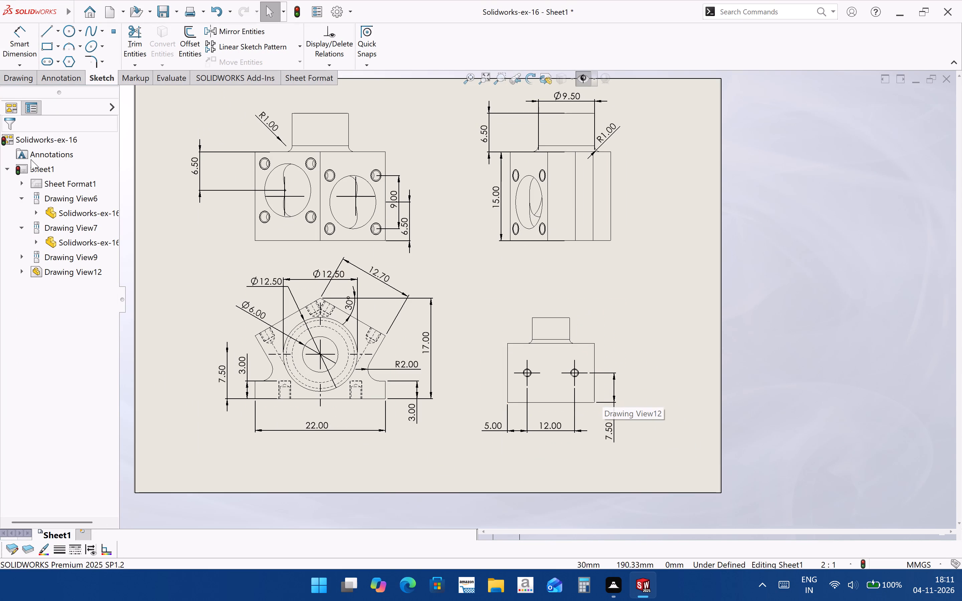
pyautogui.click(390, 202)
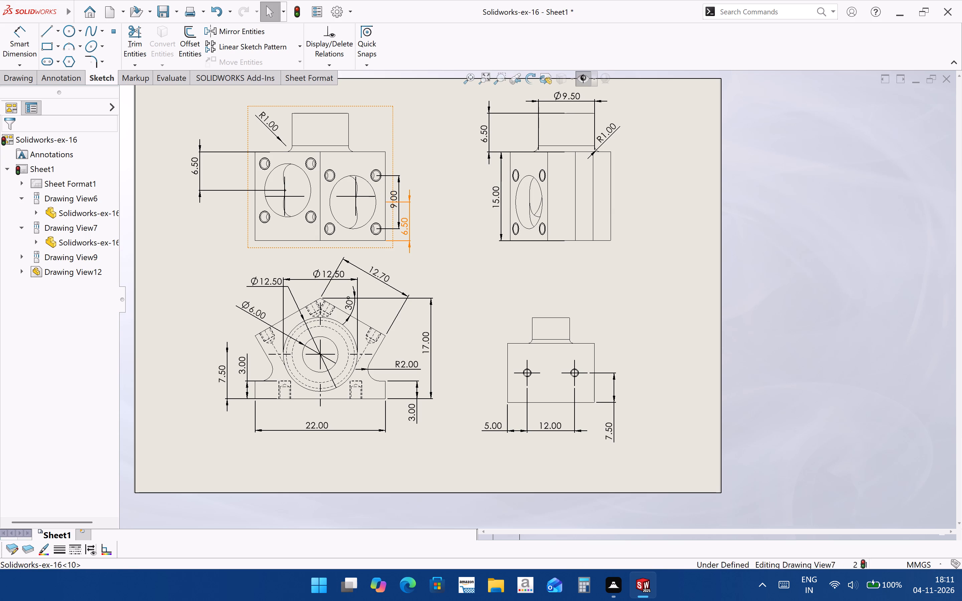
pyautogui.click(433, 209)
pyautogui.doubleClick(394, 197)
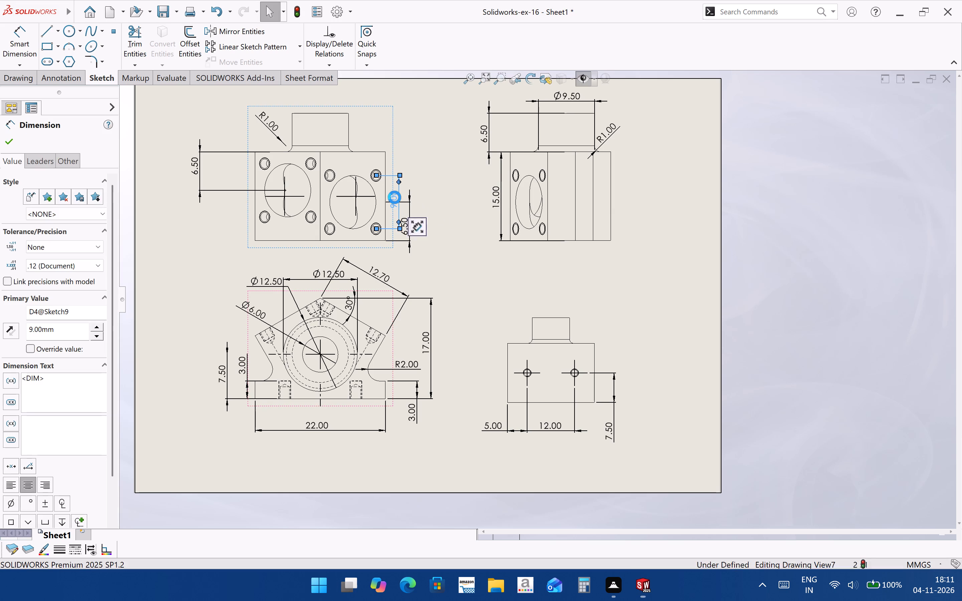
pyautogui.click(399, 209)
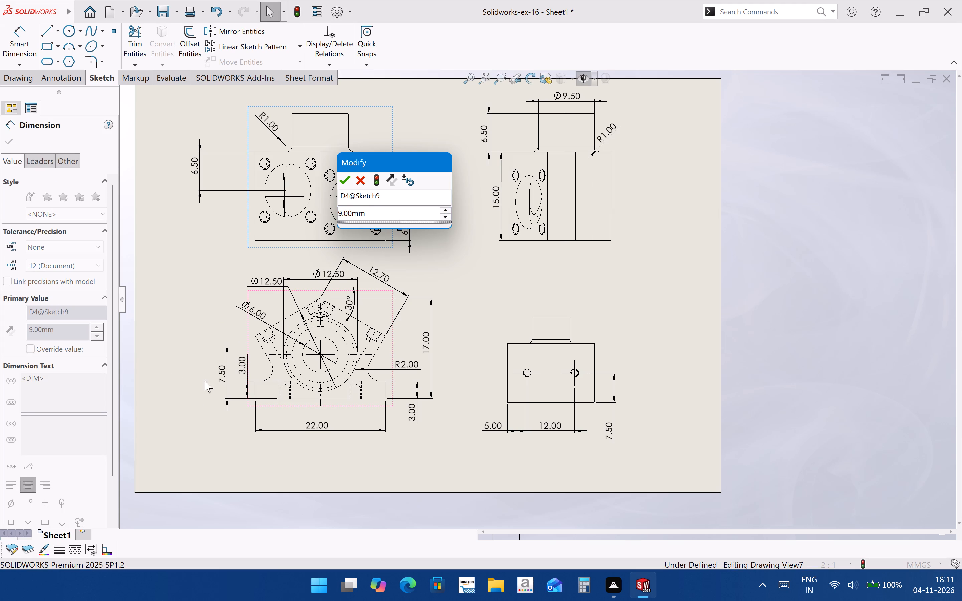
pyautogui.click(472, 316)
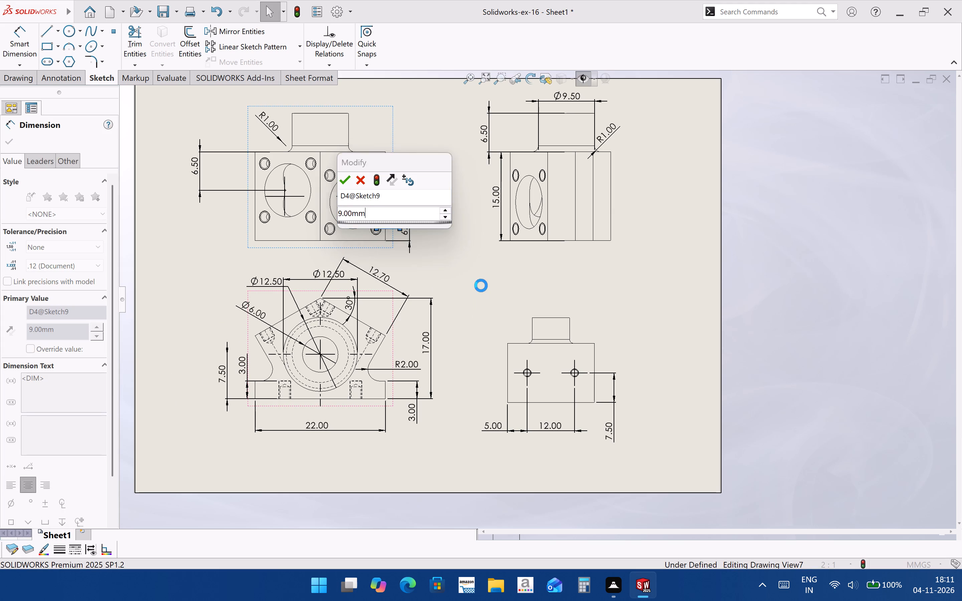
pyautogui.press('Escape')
# Move the 6.50 dimension beside the top view's right edge slightly farther out from the 9.00 dimension.
pyautogui.scroll(-2, 400, 182)
pyautogui.moveTo(426, 261); pyautogui.dragTo(436, 261)
# Add a square symbol after the value of the top view's 9.00 hole-spacing dimension.
pyautogui.click(406, 223)
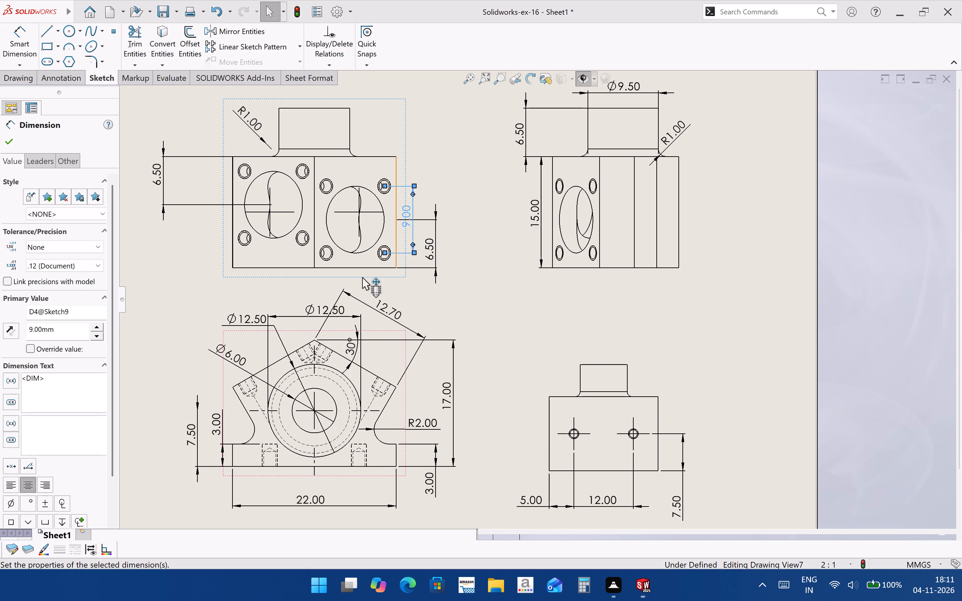
pyautogui.click(74, 383)
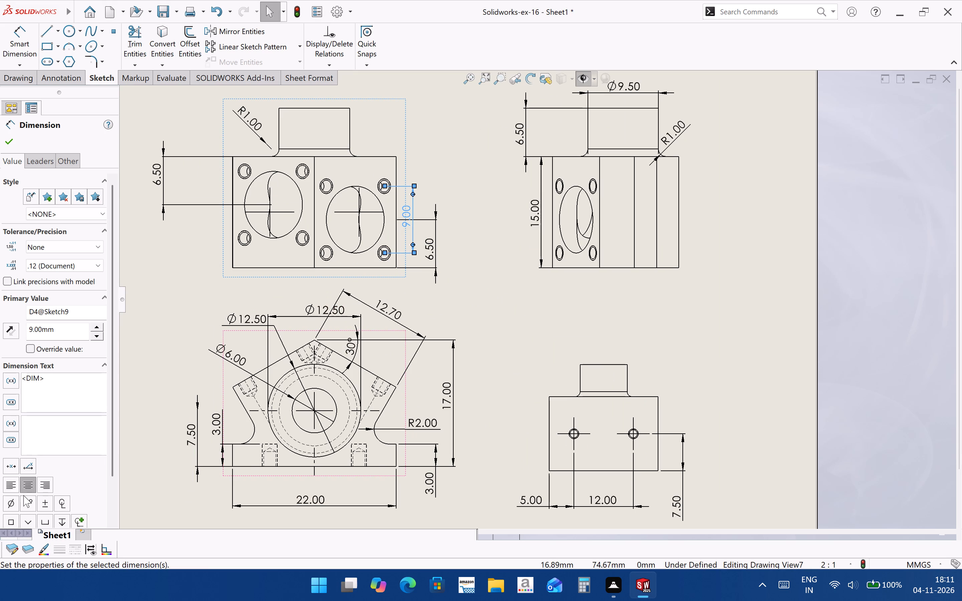
pyautogui.click(12, 519)
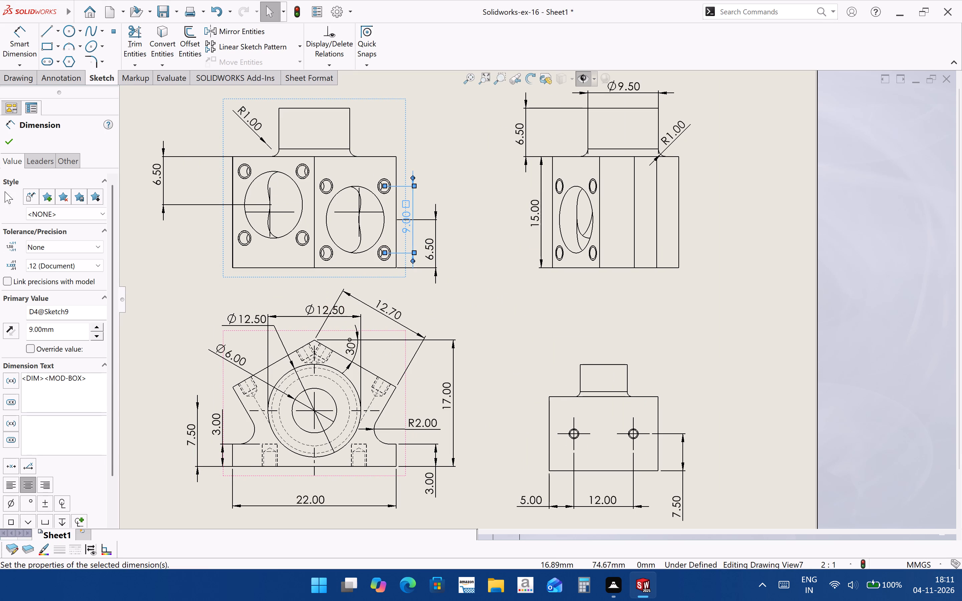
pyautogui.click(6, 136)
pyautogui.click(539, 315)
pyautogui.scroll(2, 404, 291)
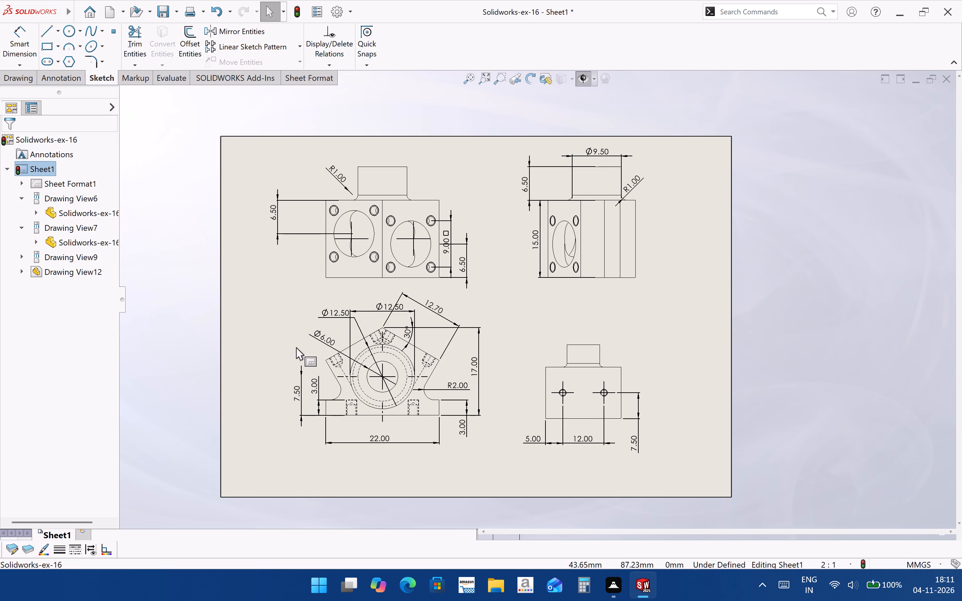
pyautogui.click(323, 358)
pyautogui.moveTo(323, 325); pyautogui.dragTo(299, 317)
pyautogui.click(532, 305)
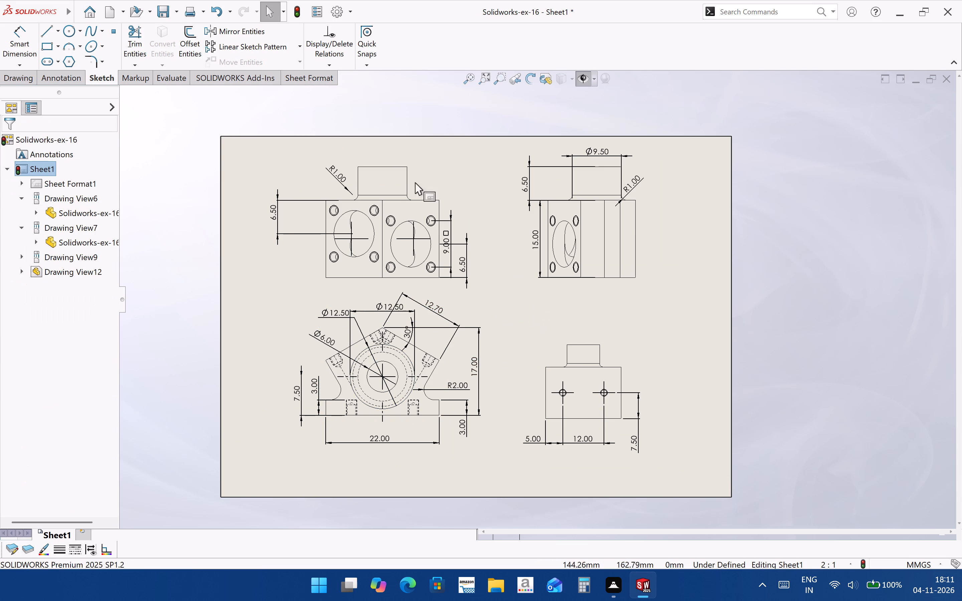
# Add a hole callout to the upper-right M2x0.4 threaded hole in the top view, placing its text above the view.
pyautogui.click(424, 190)
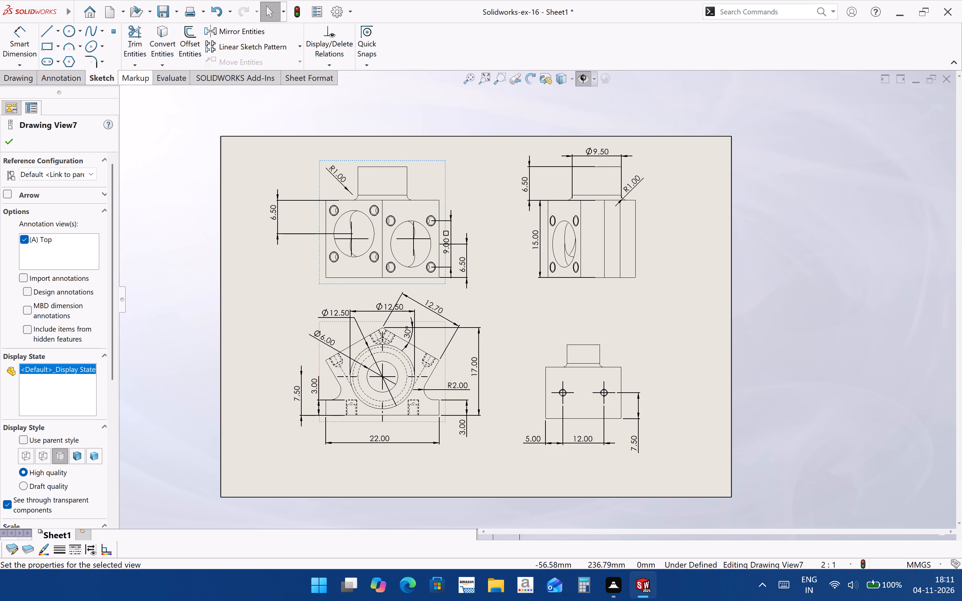
pyautogui.click(76, 87)
pyautogui.click(76, 82)
pyautogui.click(297, 63)
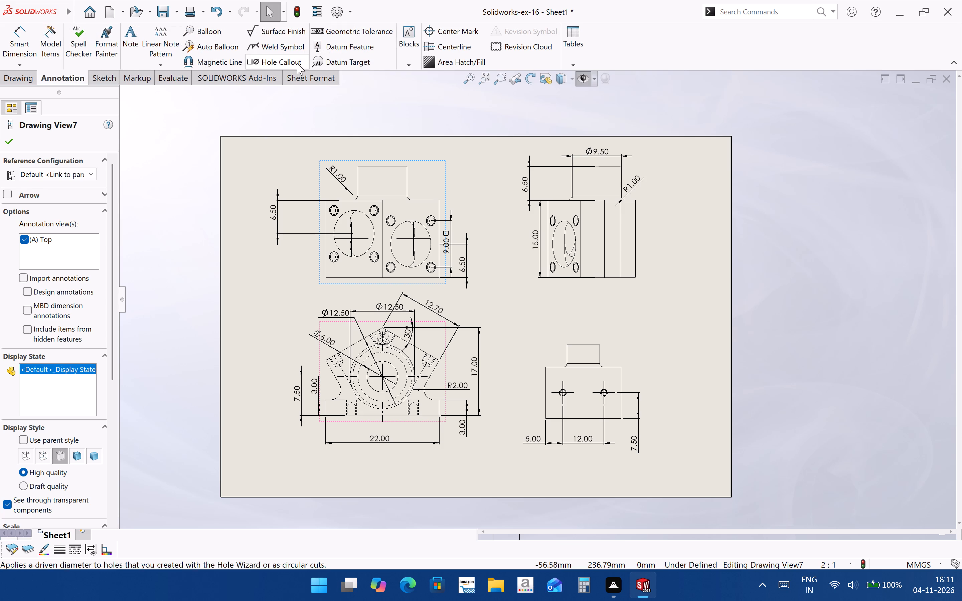
pyautogui.click(432, 218)
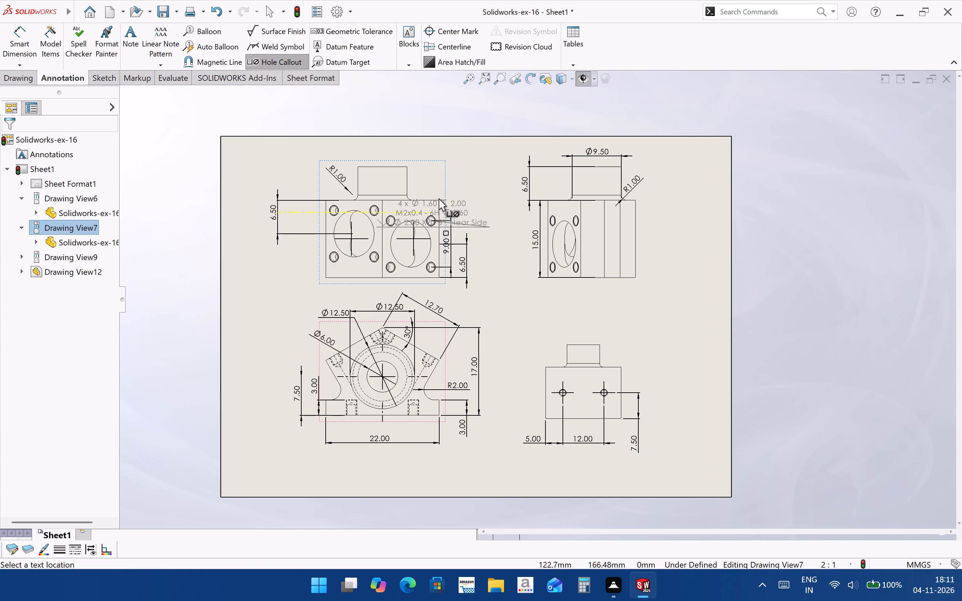
pyautogui.click(471, 161)
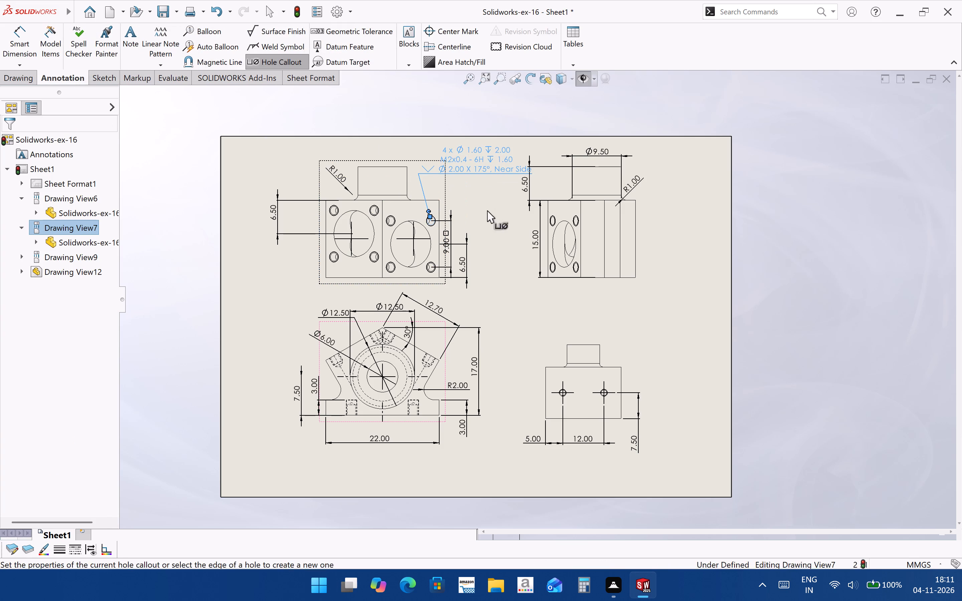
# Delete the instance count, tap drill, thread and countersink-symbol text from the top view's M2x0.4 hole callout, keeping only "2.00 X 175°, Near Side".
pyautogui.scroll(-4, 477, 175)
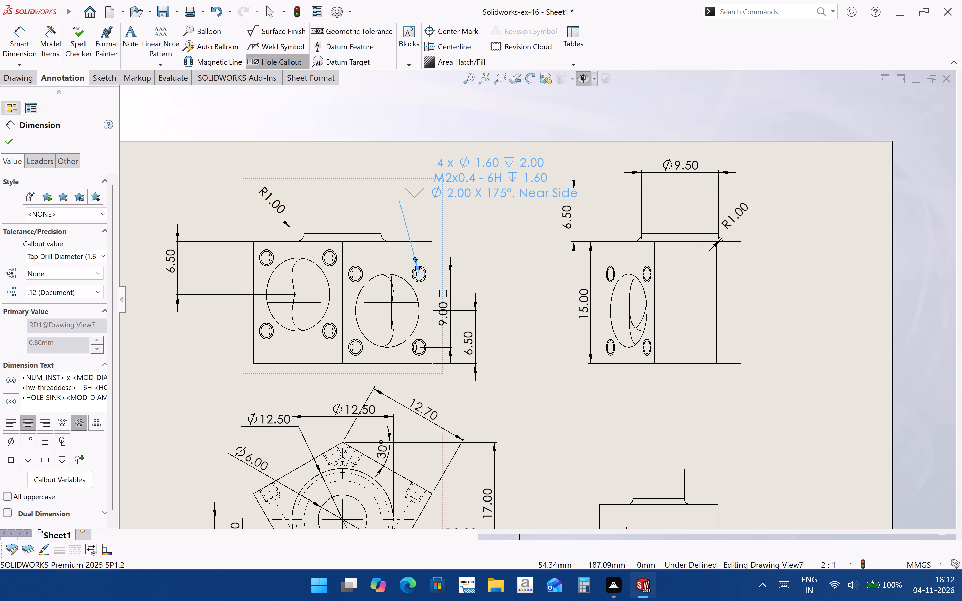
pyautogui.click(100, 400)
pyautogui.press('Right')
pyautogui.press('Right')
pyautogui.press('BackSpace')
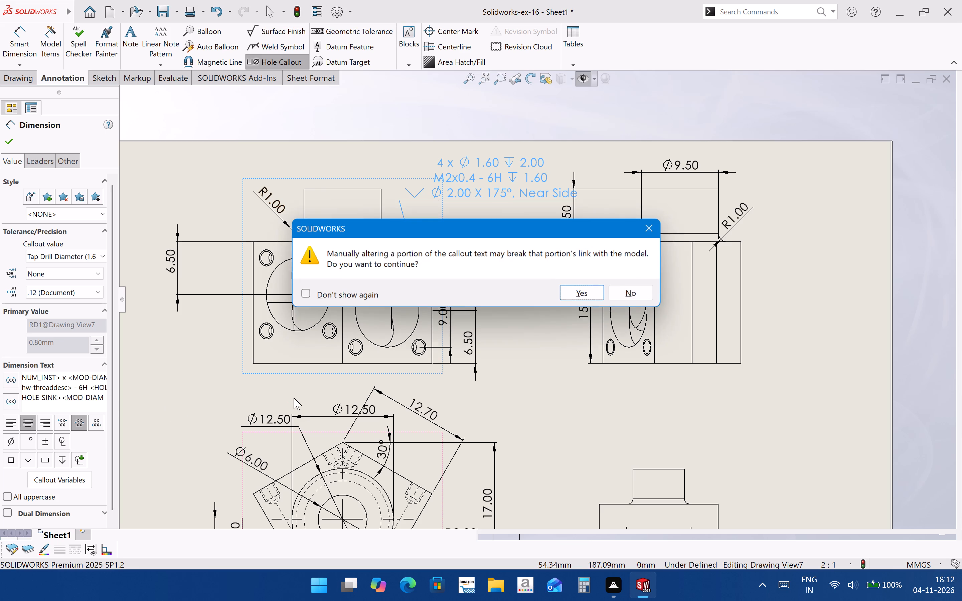
pyautogui.click(574, 290)
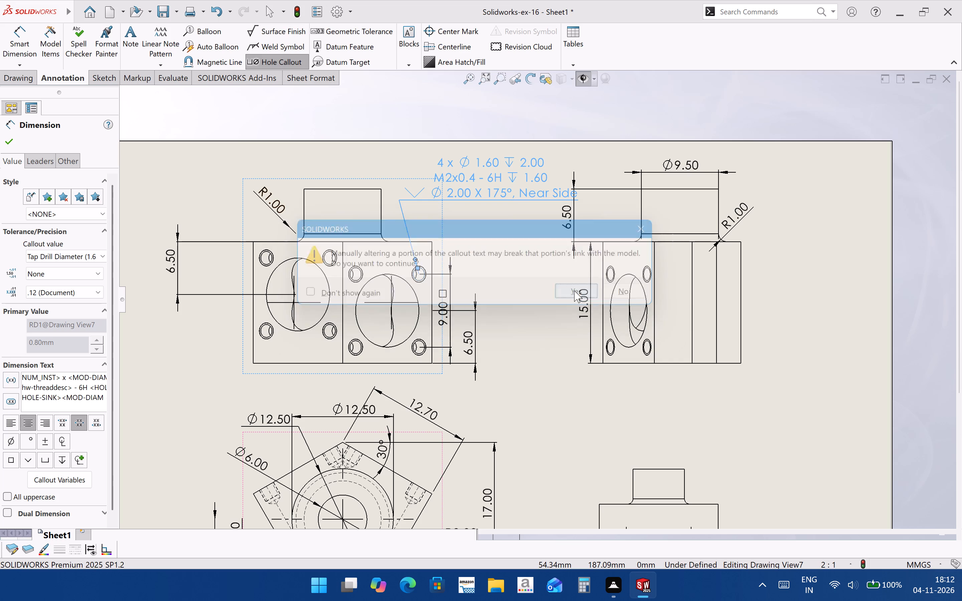
pyautogui.press('BackSpace')
pyautogui.press('BackSpace')
pyautogui.press('BackSpace')
pyautogui.press('BackSpace')
pyautogui.press('BackSpace')
pyautogui.press('BackSpace')
pyautogui.press('BackSpace')
pyautogui.press('BackSpace')
pyautogui.press('BackSpace')
pyautogui.press('BackSpace')
pyautogui.press('BackSpace')
pyautogui.press('BackSpace')
pyautogui.press('BackSpace')
pyautogui.press('BackSpace')
pyautogui.press('BackSpace')
pyautogui.press('BackSpace')
pyautogui.press('BackSpace')
pyautogui.press('BackSpace')
pyautogui.press('BackSpace')
pyautogui.press('BackSpace')
pyautogui.press('BackSpace')
pyautogui.press('BackSpace')
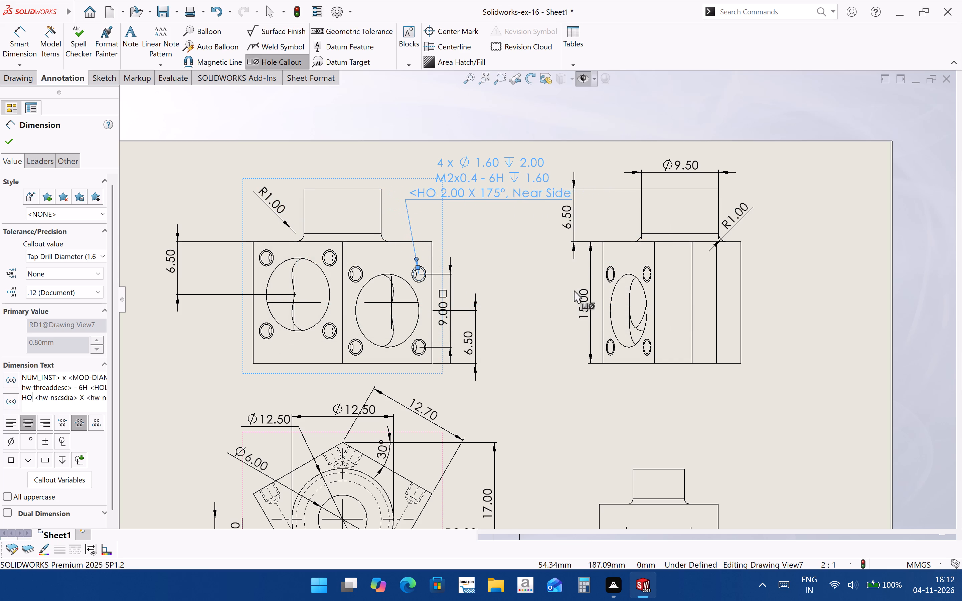
pyautogui.press('BackSpace')
pyautogui.press('BackSpace')
pyautogui.press('BackSpace')
pyautogui.press('BackSpace')
pyautogui.press('BackSpace')
pyautogui.press('BackSpace')
pyautogui.press('BackSpace')
pyautogui.press('BackSpace')
pyautogui.press('BackSpace')
pyautogui.press('BackSpace')
pyautogui.press('BackSpace')
pyautogui.press('BackSpace')
pyautogui.press('BackSpace')
pyautogui.press('BackSpace')
pyautogui.press('BackSpace')
pyautogui.press('BackSpace')
pyautogui.press('BackSpace')
pyautogui.press('BackSpace')
pyautogui.press('BackSpace')
pyautogui.press('BackSpace')
pyautogui.press('BackSpace')
pyautogui.press('BackSpace')
pyautogui.press('BackSpace')
pyautogui.press('BackSpace')
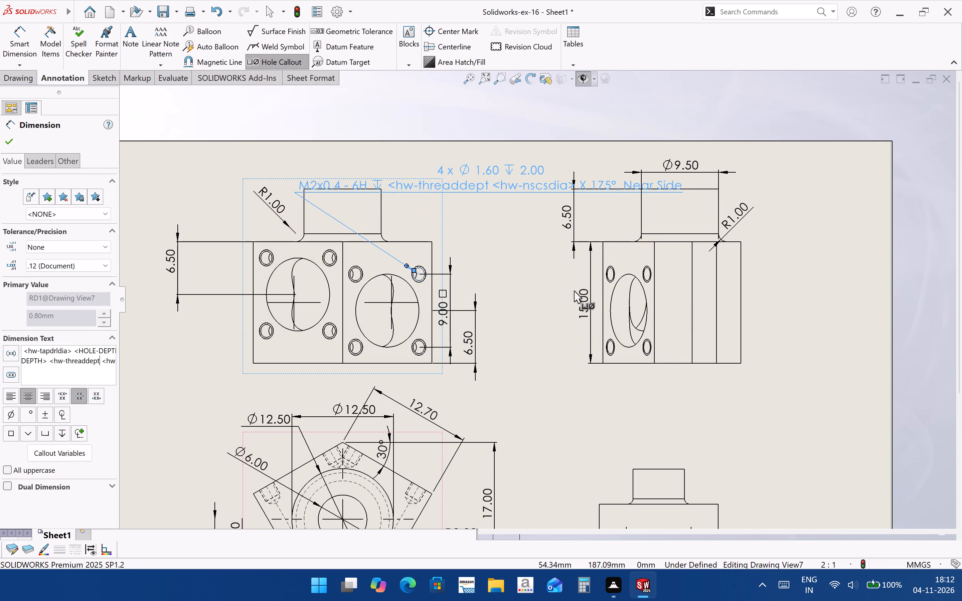
pyautogui.press('BackSpace')
pyautogui.press('BackSpace')
pyautogui.press('BackSpace')
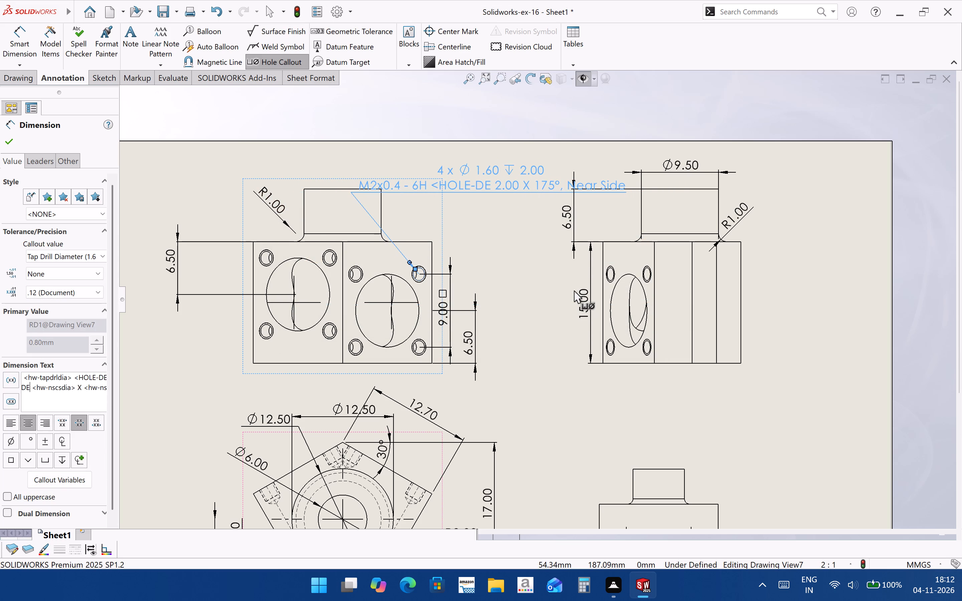
pyautogui.press('BackSpace')
pyautogui.press('BackSpace')
pyautogui.press('BackSpace')
pyautogui.press('BackSpace')
pyautogui.press('BackSpace')
pyautogui.press('BackSpace')
pyautogui.press('BackSpace')
pyautogui.press('BackSpace')
pyautogui.press('BackSpace')
pyautogui.press('BackSpace')
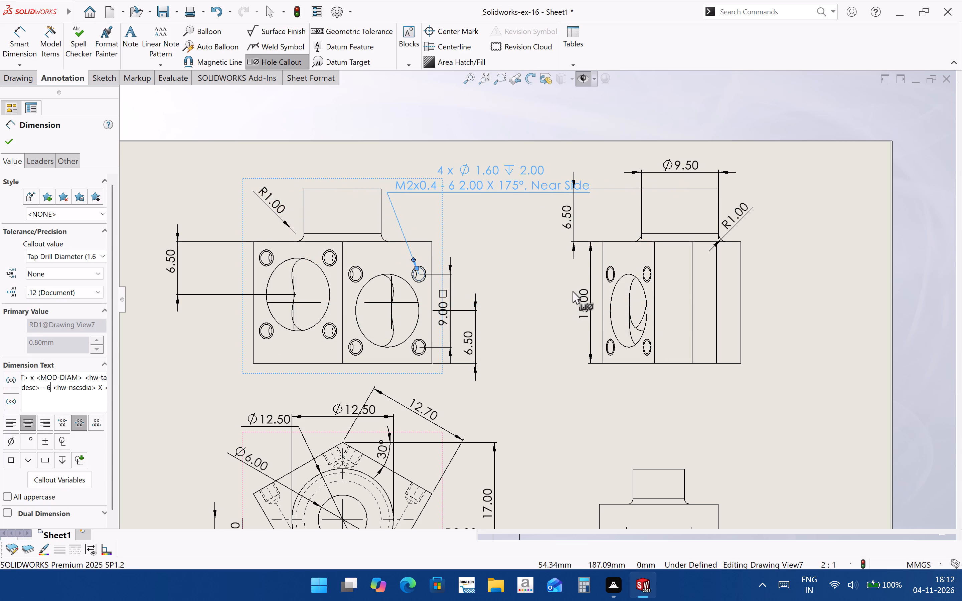
pyautogui.press('BackSpace')
pyautogui.press('BackSpace')
pyautogui.press('BackSpace')
pyautogui.press('BackSpace')
pyautogui.press('BackSpace')
pyautogui.press('BackSpace')
pyautogui.press('BackSpace')
pyautogui.press('BackSpace')
pyautogui.press('BackSpace')
pyautogui.press('BackSpace')
pyautogui.press('BackSpace')
pyautogui.press('BackSpace')
pyautogui.press('BackSpace')
pyautogui.press('BackSpace')
pyautogui.press('BackSpace')
pyautogui.press('BackSpace')
pyautogui.press('BackSpace')
pyautogui.press('BackSpace')
pyautogui.press('BackSpace')
pyautogui.press('BackSpace')
pyautogui.press('BackSpace')
pyautogui.press('BackSpace')
pyautogui.press('BackSpace')
pyautogui.press('BackSpace')
pyautogui.press('BackSpace')
pyautogui.press('BackSpace')
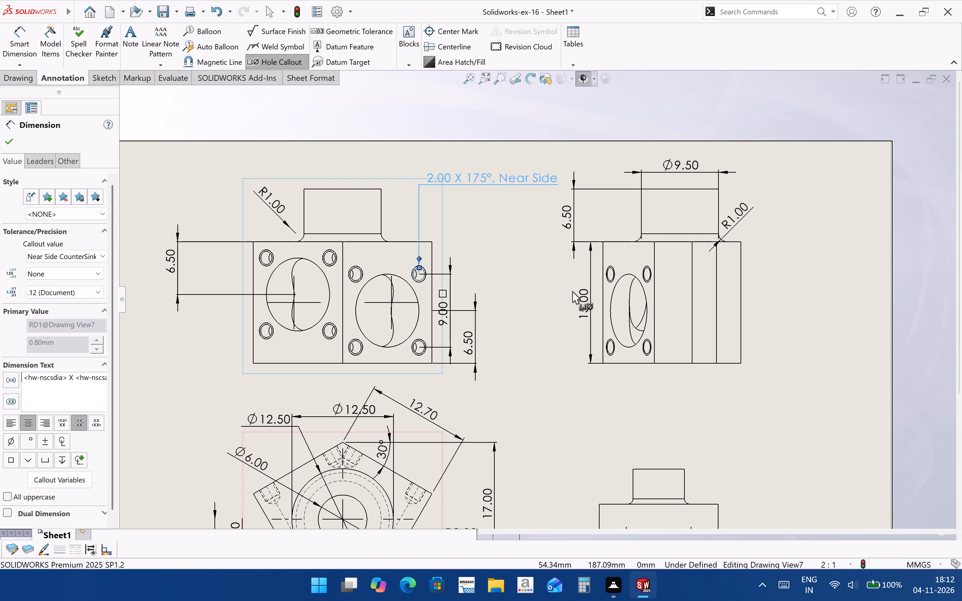
# Delete the remaining "2.00 X 175°, Near Side" text from the top view's hole callout.
pyautogui.doubleClick(428, 177)
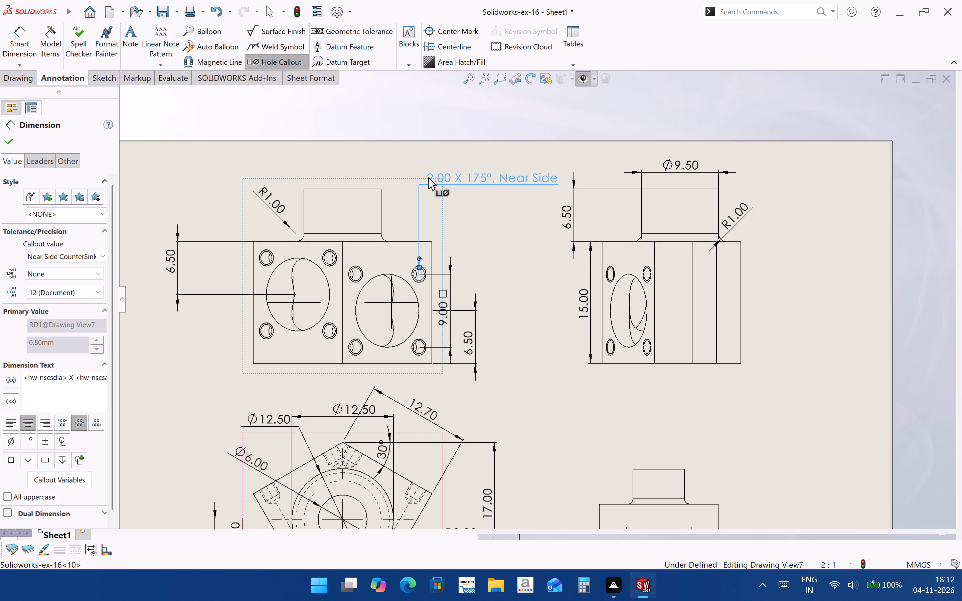
pyautogui.click(41, 388)
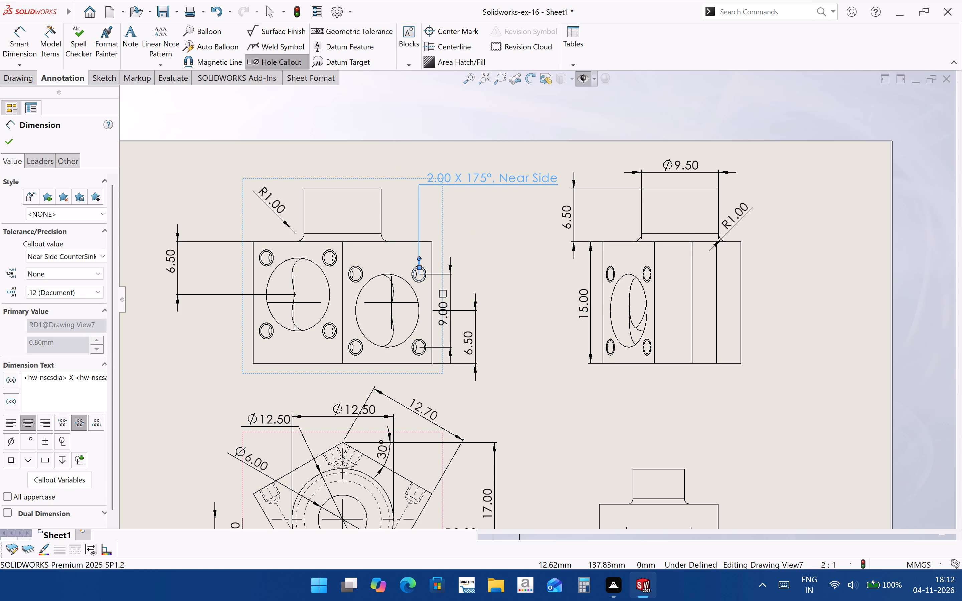
pyautogui.press('Right')
pyautogui.press('Right')
pyautogui.press('Right')
pyautogui.press('Right')
pyautogui.press('Right')
pyautogui.press('Right')
pyautogui.press('Right')
pyautogui.press('Right')
pyautogui.press('Right')
pyautogui.press('Right')
pyautogui.press('Right')
pyautogui.press('Right')
pyautogui.press('Right')
pyautogui.press('Right')
pyautogui.press('Right')
pyautogui.press('Right')
pyautogui.press('Right')
pyautogui.press('Right')
pyautogui.press('Right')
pyautogui.press('Right')
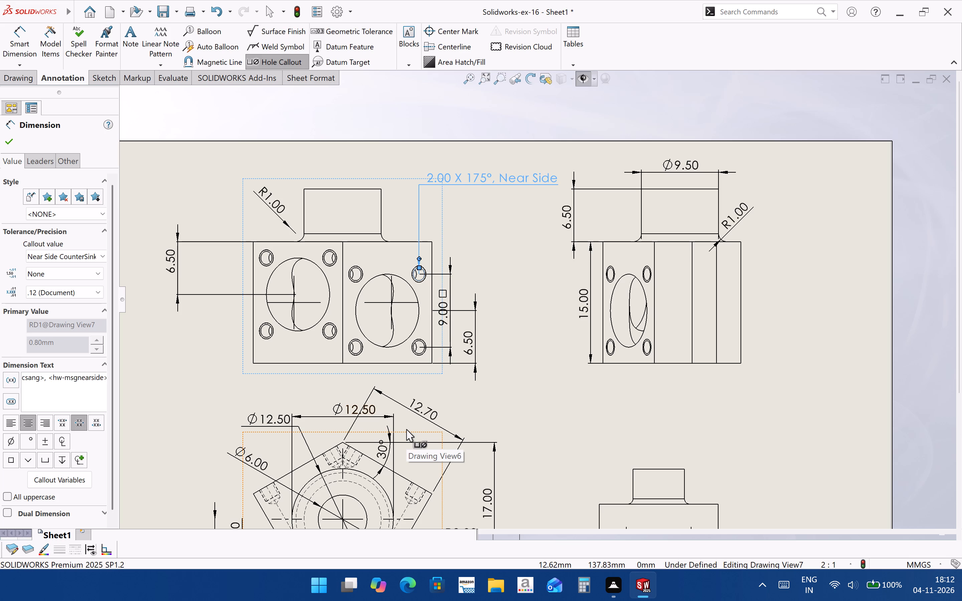
pyautogui.press('m')
pyautogui.write('mmm')
pyautogui.press('BackSpace')
pyautogui.press('BackSpace')
pyautogui.press('BackSpace')
pyautogui.press('BackSpace')
pyautogui.press('BackSpace')
pyautogui.press('BackSpace')
pyautogui.press('BackSpace')
pyautogui.press('BackSpace')
pyautogui.press('BackSpace')
pyautogui.press('BackSpace')
pyautogui.press('BackSpace')
pyautogui.press('BackSpace')
pyautogui.press('BackSpace')
pyautogui.press('BackSpace')
pyautogui.press('BackSpace')
pyautogui.press('BackSpace')
pyautogui.press('BackSpace')
pyautogui.press('BackSpace')
pyautogui.press('BackSpace')
pyautogui.press('BackSpace')
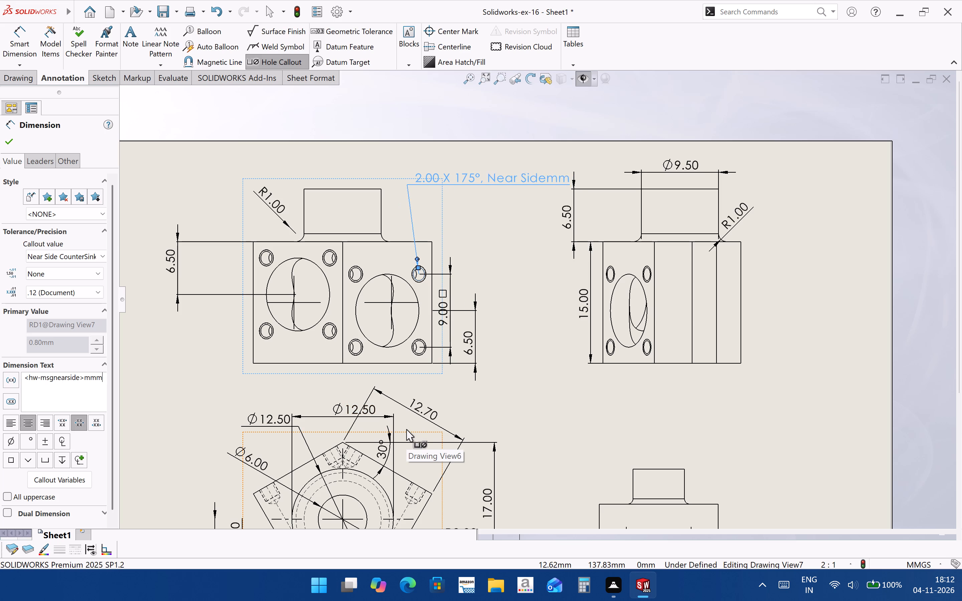
pyautogui.press('BackSpace')
pyautogui.press('BackSpace')
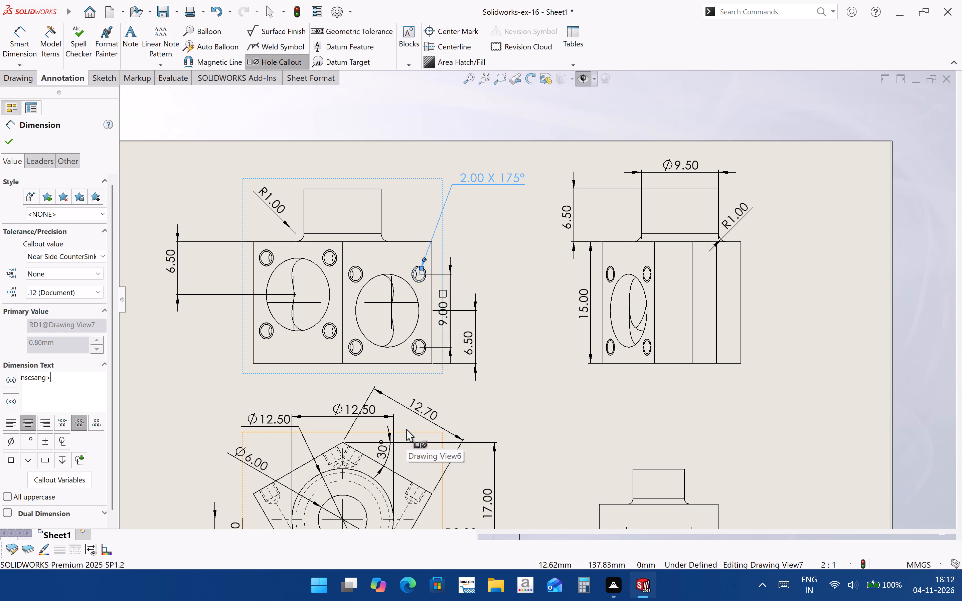
pyautogui.press('BackSpace')
pyautogui.press('BackSpace')
pyautogui.press('BackSpace')
pyautogui.press('BackSpace')
pyautogui.press('BackSpace')
pyautogui.press('BackSpace')
pyautogui.press('BackSpace')
pyautogui.press('BackSpace')
pyautogui.press('BackSpace')
pyautogui.press('BackSpace')
pyautogui.press('BackSpace')
pyautogui.press('BackSpace')
pyautogui.press('BackSpace')
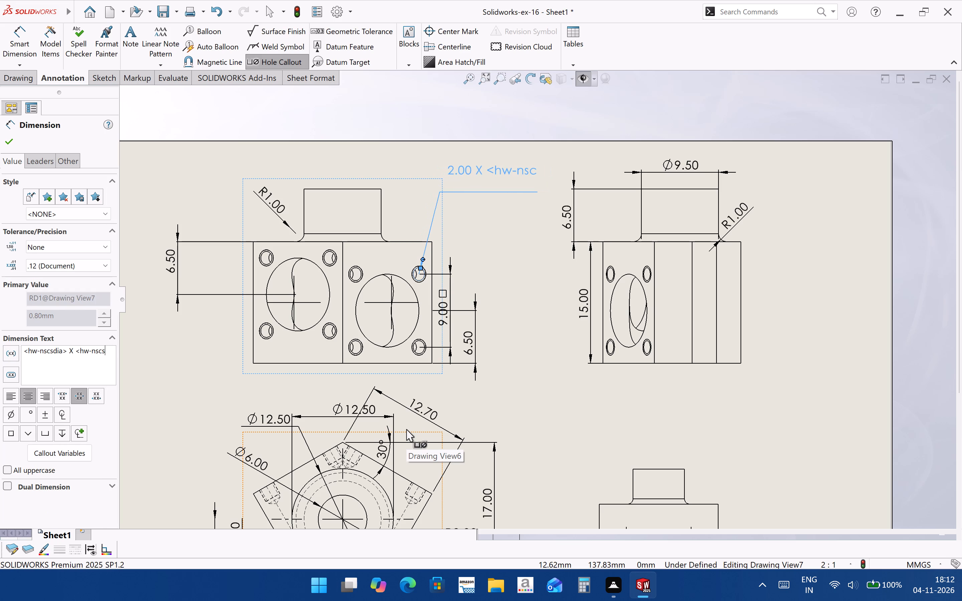
pyautogui.press('BackSpace')
pyautogui.press('BackSpace')
pyautogui.press('BackSpace')
pyautogui.press('BackSpace')
pyautogui.press('BackSpace')
pyautogui.press('BackSpace')
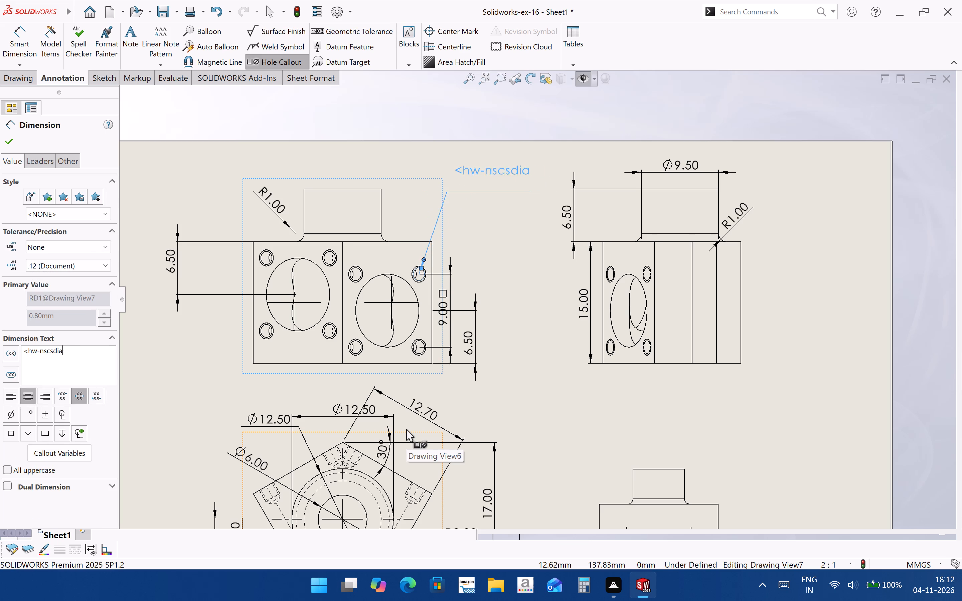
pyautogui.press('BackSpace')
pyautogui.press('BackSpace')
pyautogui.press('BackSpace')
pyautogui.press('BackSpace')
pyautogui.press('BackSpace')
pyautogui.press('BackSpace')
pyautogui.press('BackSpace')
pyautogui.press('BackSpace')
pyautogui.press('BackSpace')
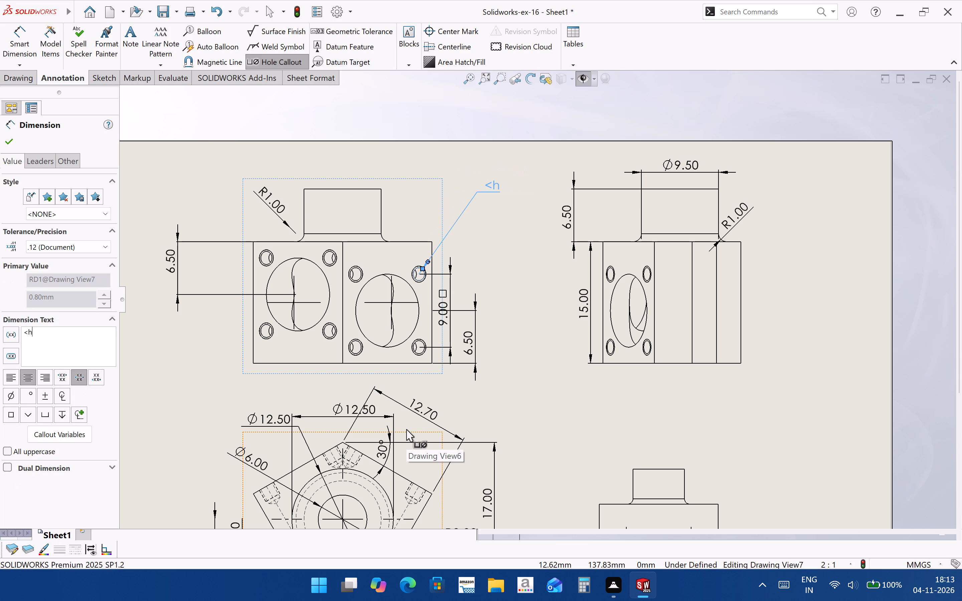
pyautogui.press('BackSpace')
pyautogui.press('BackSpace')
pyautogui.press('m')
pyautogui.press('BackSpace')
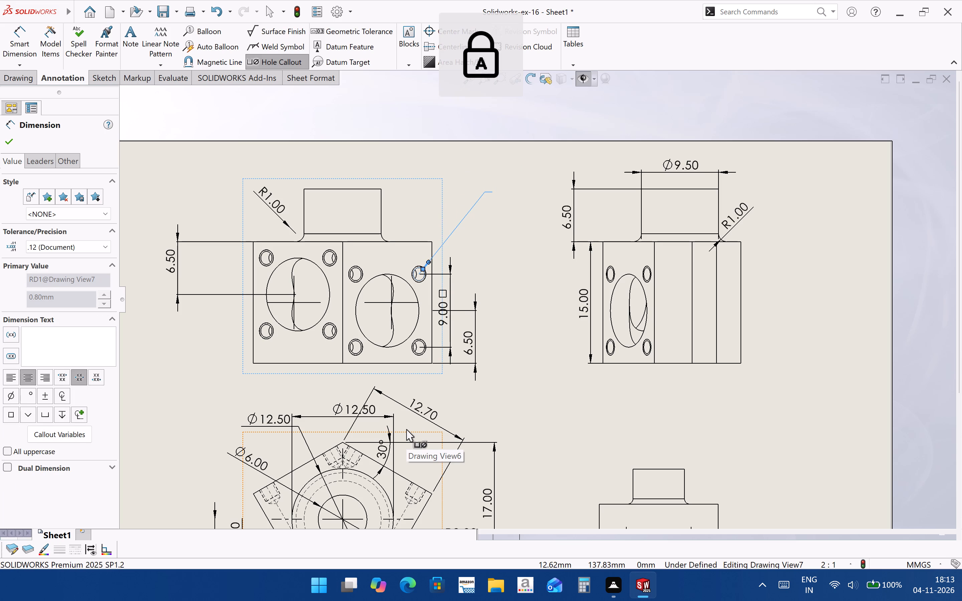
# Enter the top view's hole callout text as "M2X0.4-6H" with "8PLCS" on a second line.
pyautogui.write('M2')
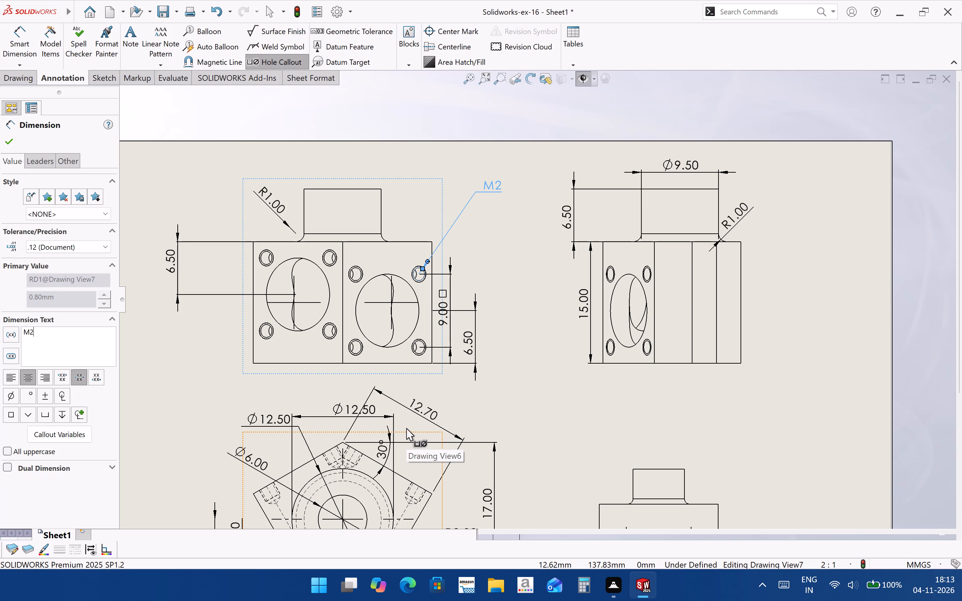
pyautogui.write('X0')
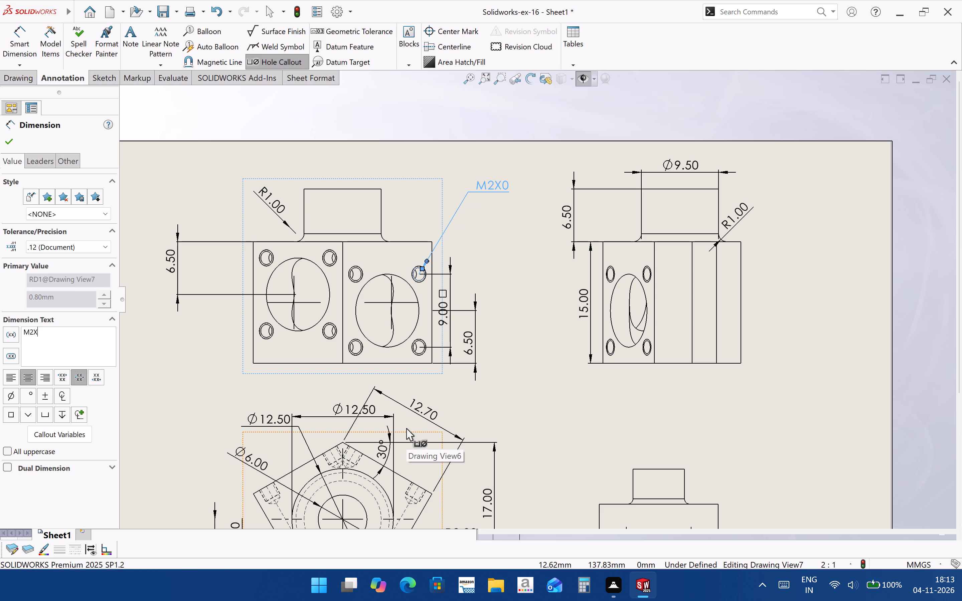
pyautogui.write('.4')
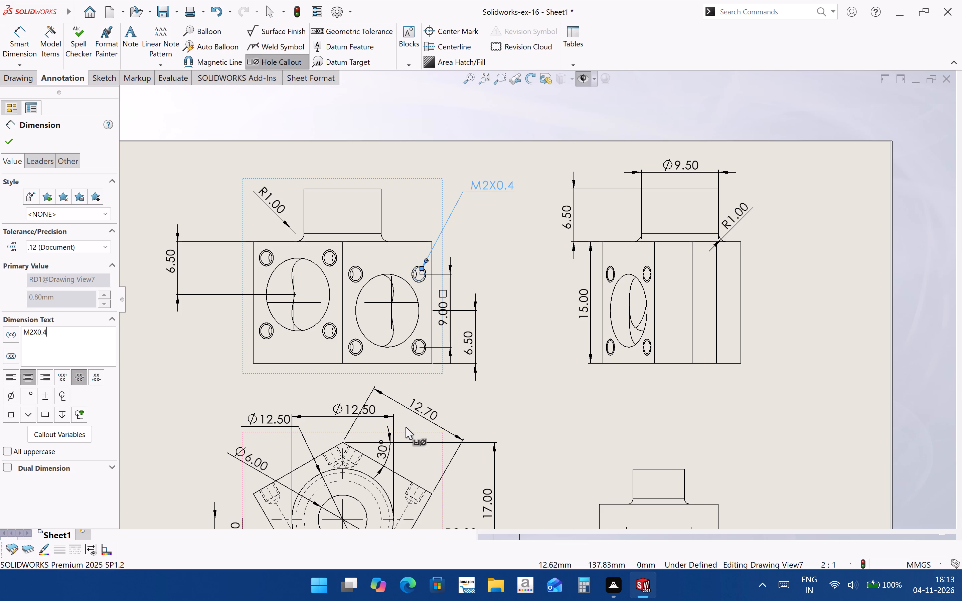
pyautogui.press('-')
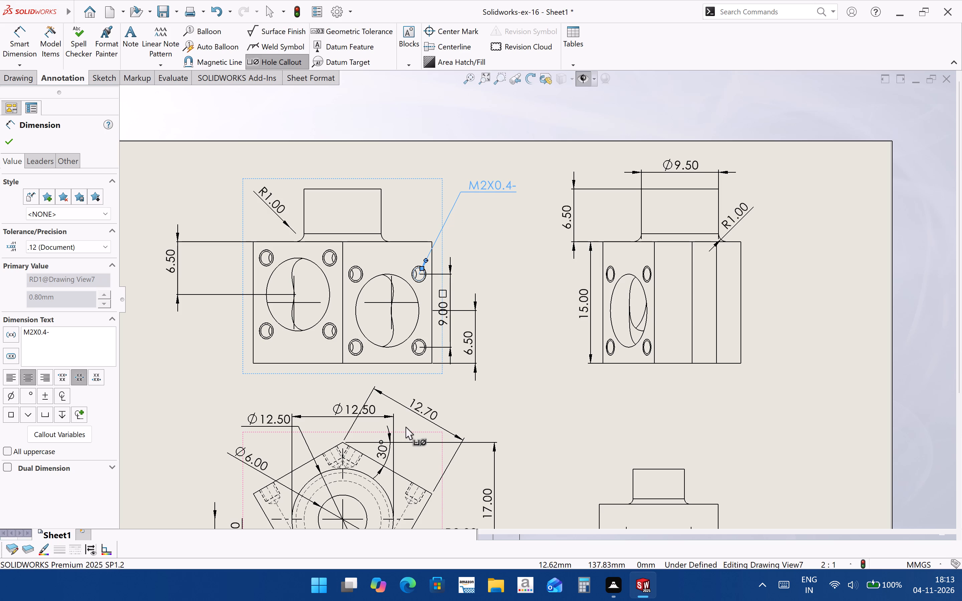
pyautogui.write('6H')
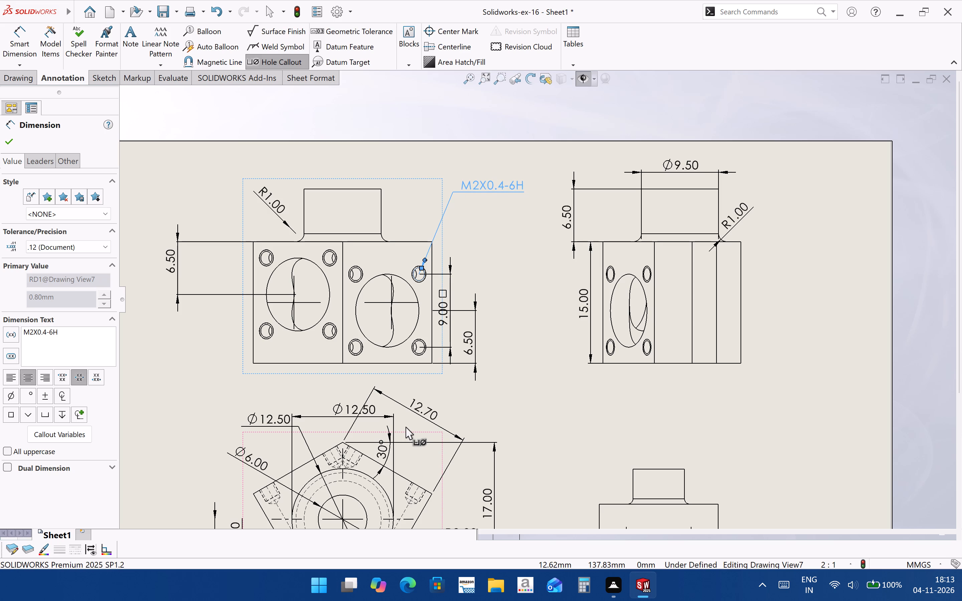
pyautogui.press('Return')
pyautogui.press('8')
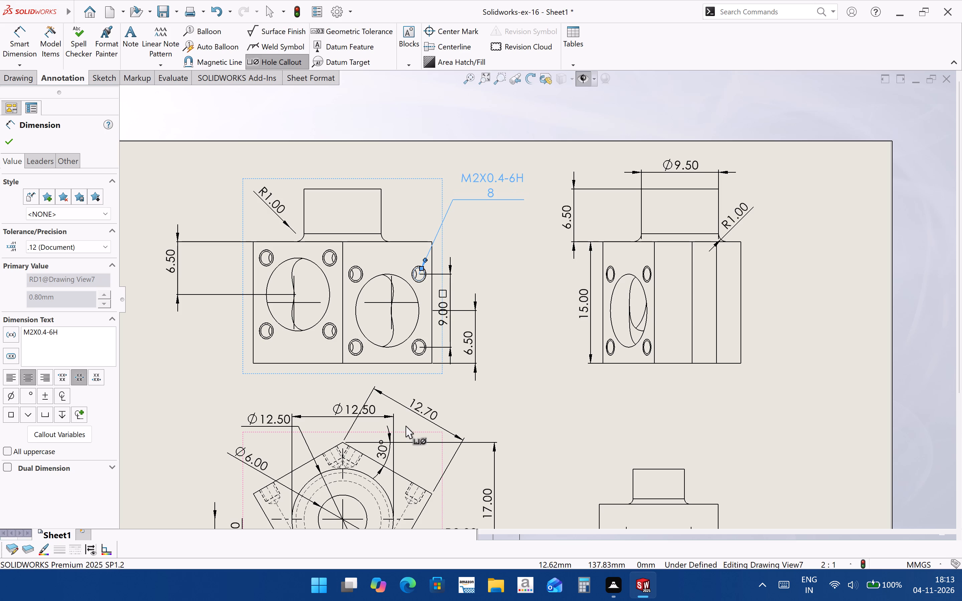
pyautogui.press('p')
pyautogui.write('LCS')
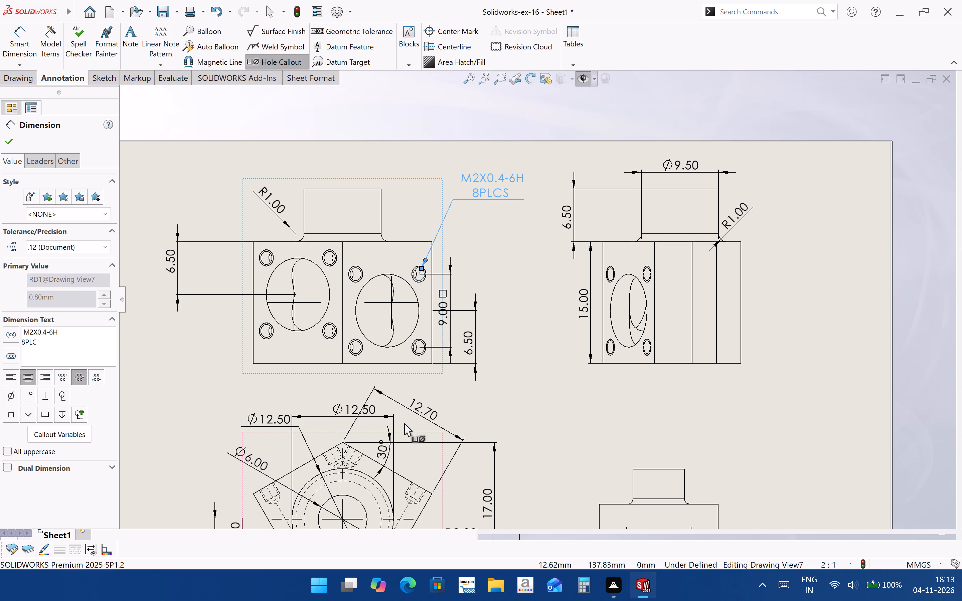
pyautogui.click(7, 141)
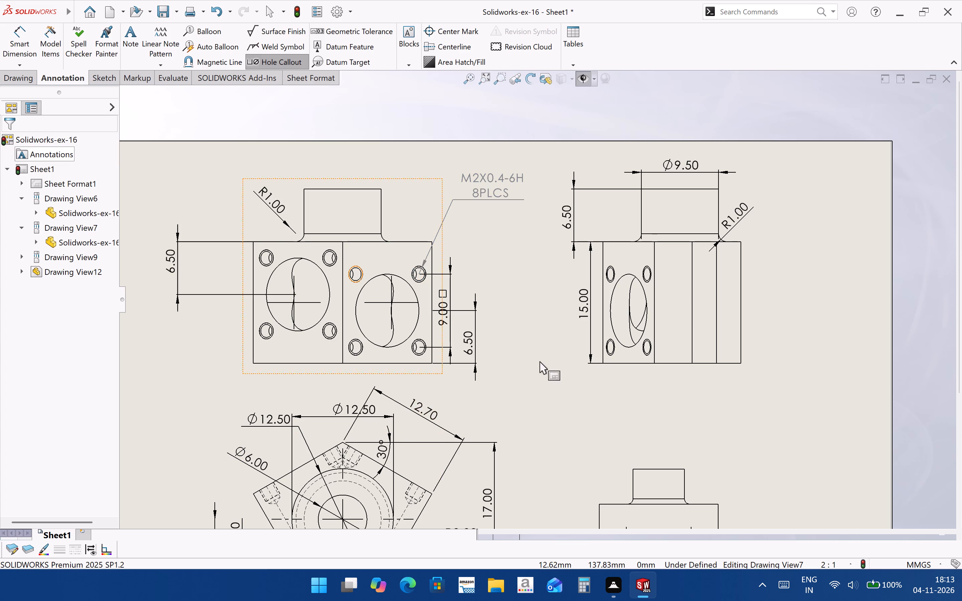
# Move the top view's square 9.00 hole-spacing dimension farther out, beyond the neighbouring 6.50 dimension.
pyautogui.scroll(1, 490, 333)
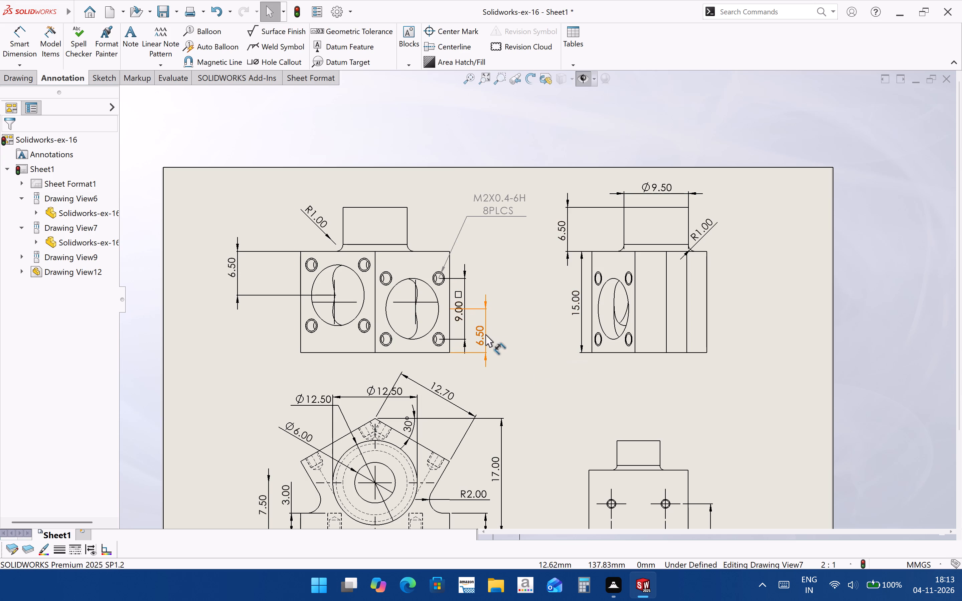
pyautogui.moveTo(484, 334); pyautogui.dragTo(481, 325)
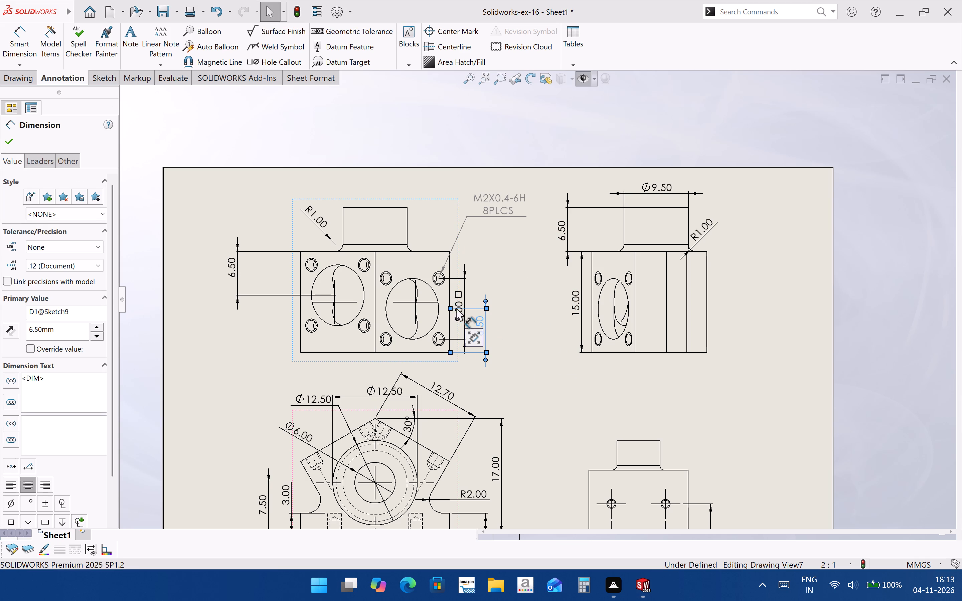
pyautogui.moveTo(459, 306); pyautogui.dragTo(491, 306)
pyautogui.click(518, 357)
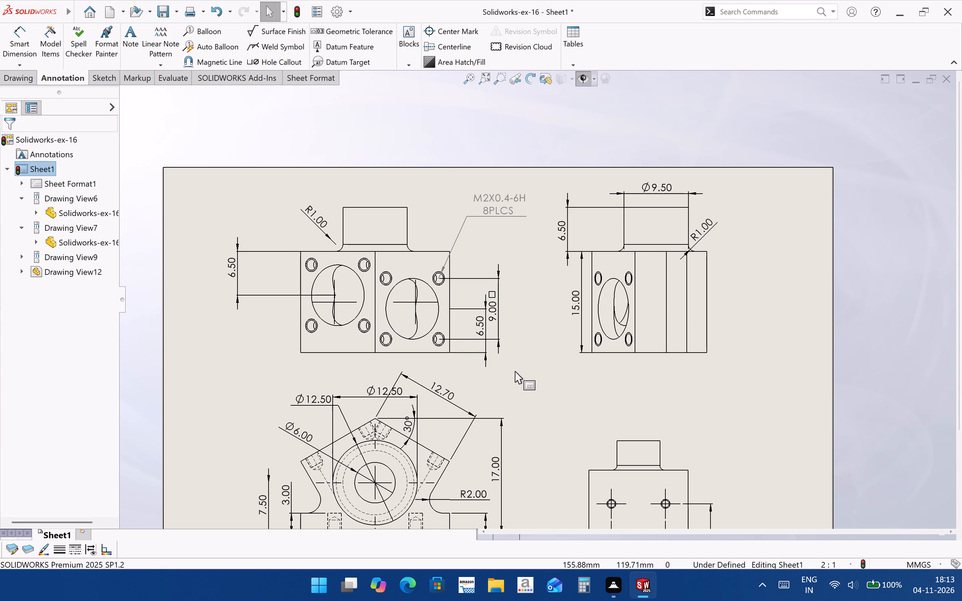
# Shift the front view slightly left and up, and raise the top view towards the sheet's upper edge.
pyautogui.scroll(3, 503, 375)
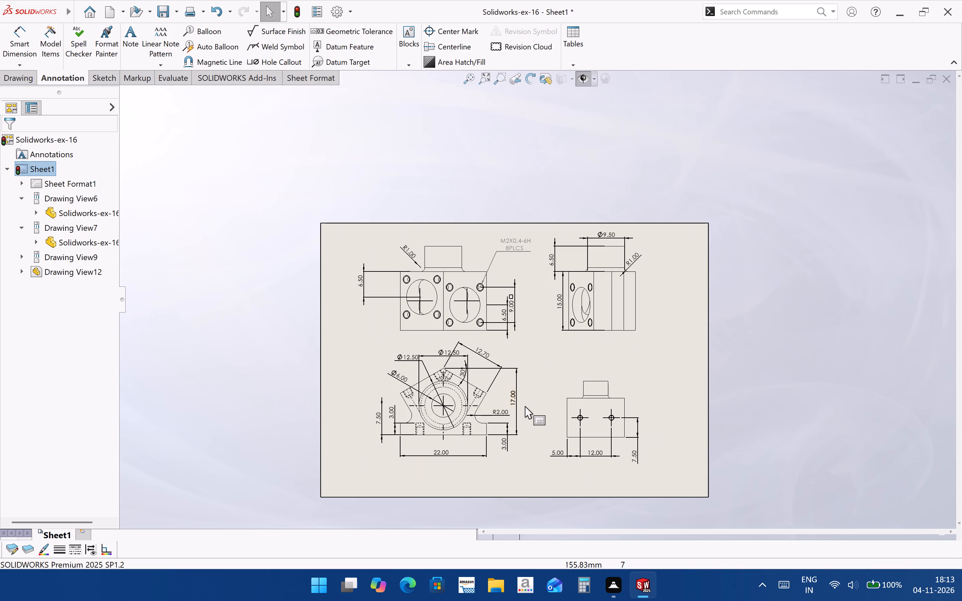
pyautogui.scroll(-2, 545, 328)
pyautogui.scroll(1, 551, 346)
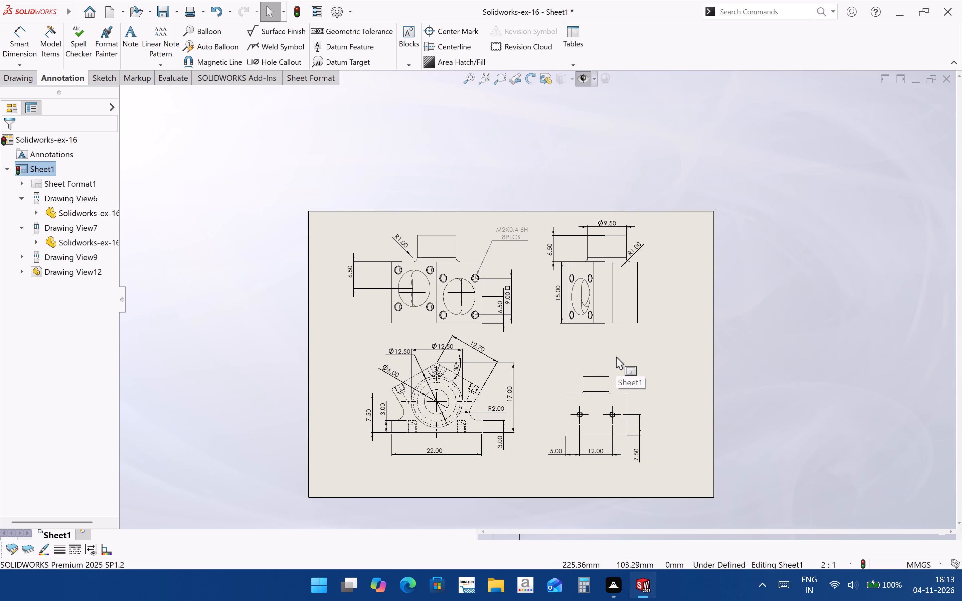
pyautogui.scroll(-2, 604, 328)
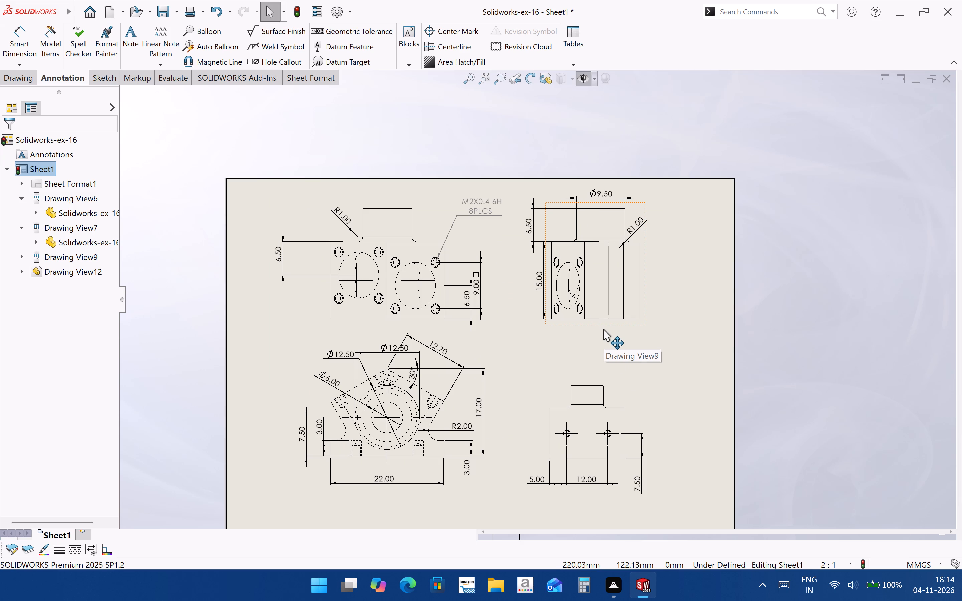
pyautogui.scroll(-1, 511, 364)
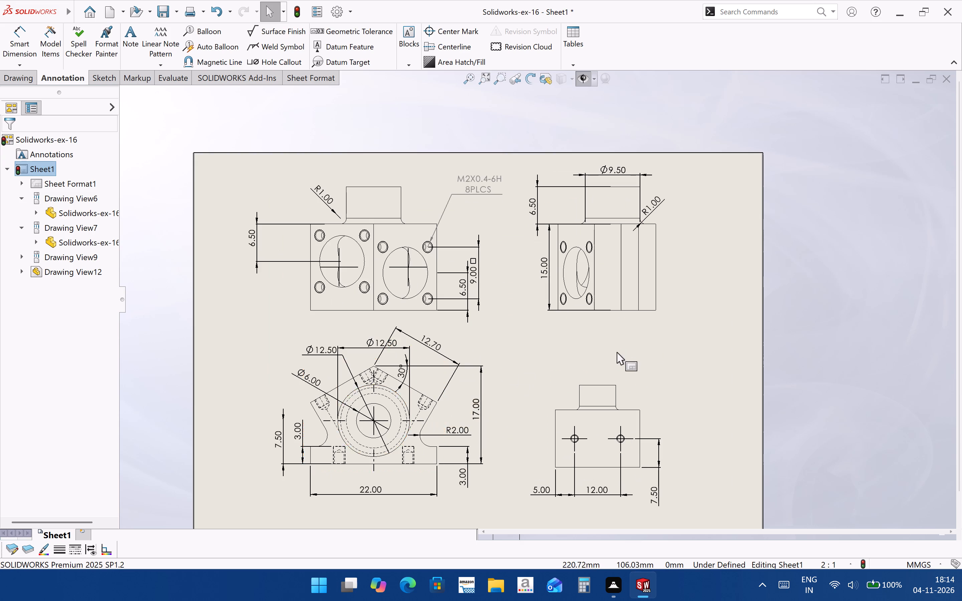
pyautogui.scroll(2, 617, 352)
pyautogui.scroll(-2, 423, 406)
pyautogui.moveTo(385, 409); pyautogui.dragTo(368, 399)
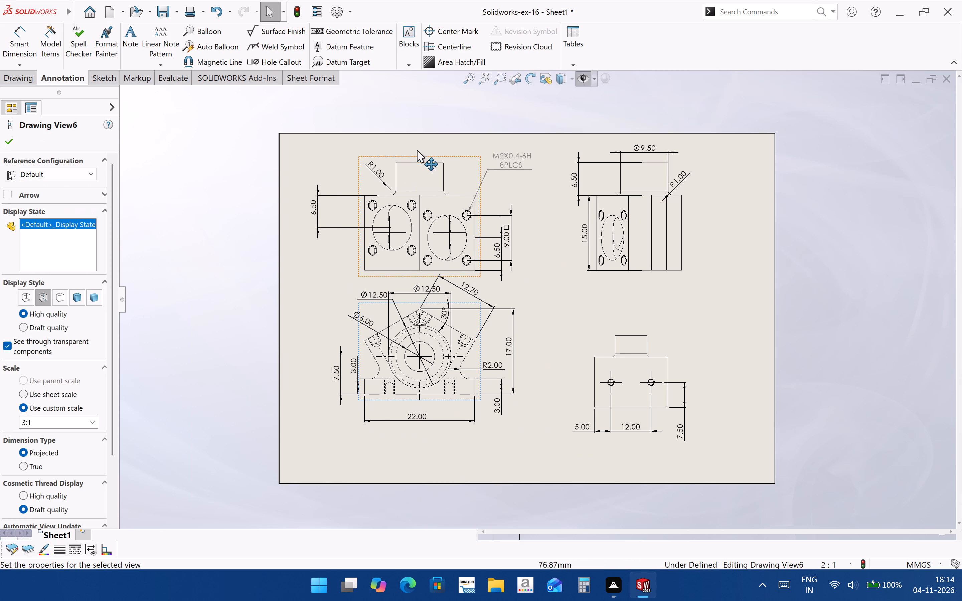
pyautogui.moveTo(430, 157); pyautogui.dragTo(430, 145)
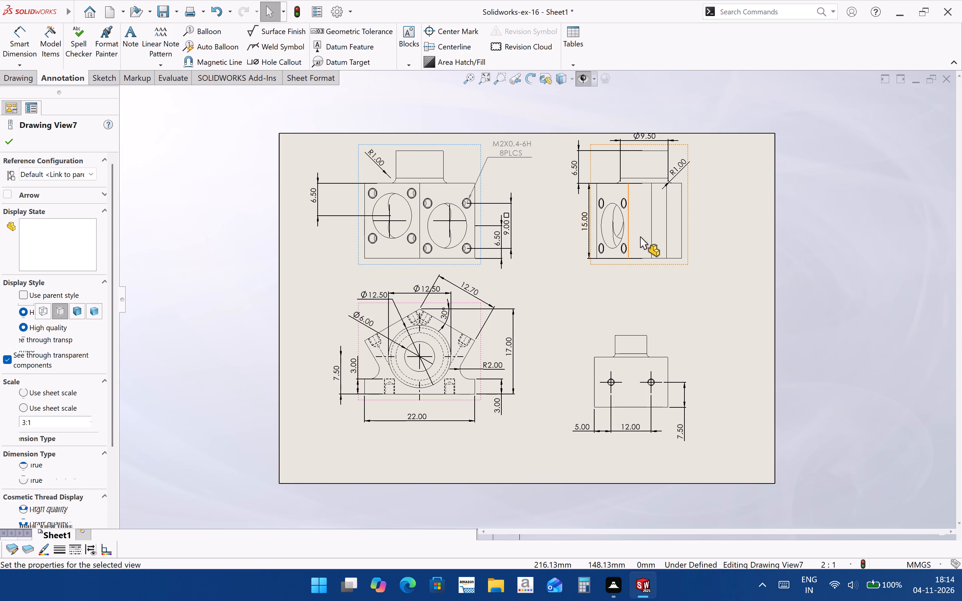
# Move the side view's Ø9.50 dimension down, closer to the boss, so it sits inside the sheet border.
pyautogui.scroll(-3, 657, 139)
pyautogui.moveTo(624, 161); pyautogui.dragTo(624, 172)
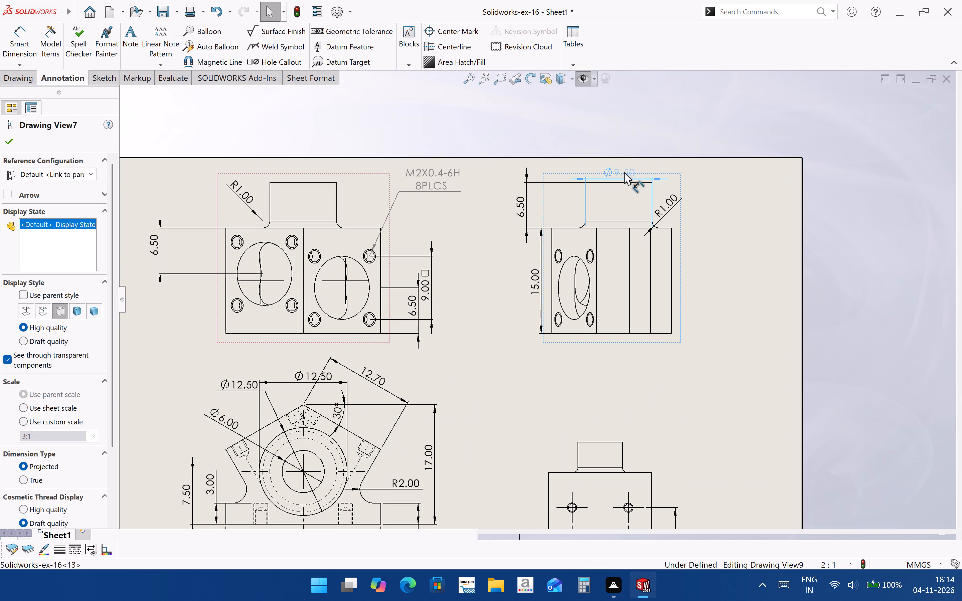
pyautogui.moveTo(624, 172); pyautogui.dragTo(623, 171)
pyautogui.click(762, 241)
# Move the bottom view with the two holes left and down on the sheet to free space beside it.
pyautogui.scroll(2, 752, 285)
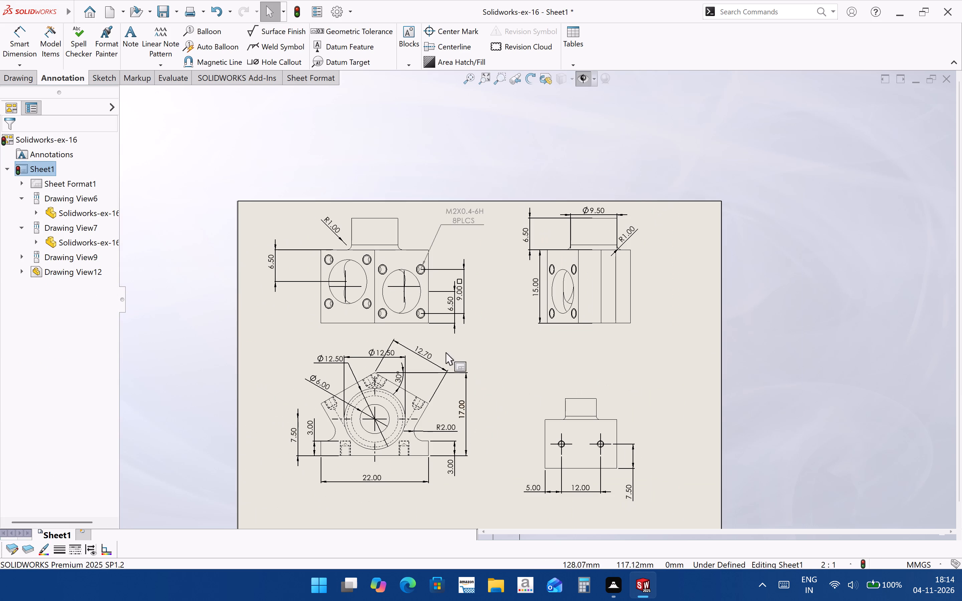
pyautogui.scroll(-1, 450, 351)
pyautogui.scroll(2, 553, 390)
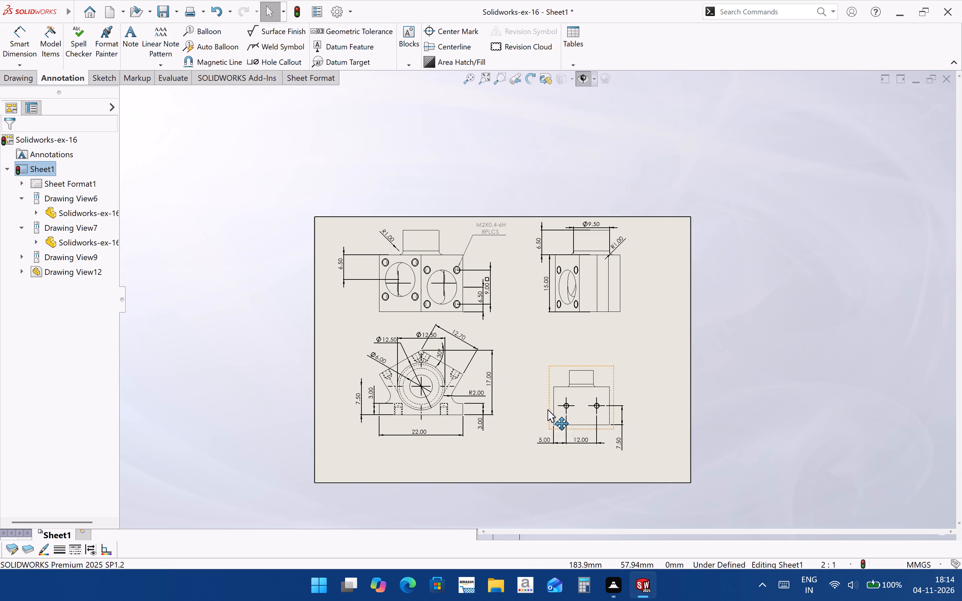
pyautogui.moveTo(547, 409); pyautogui.dragTo(519, 430)
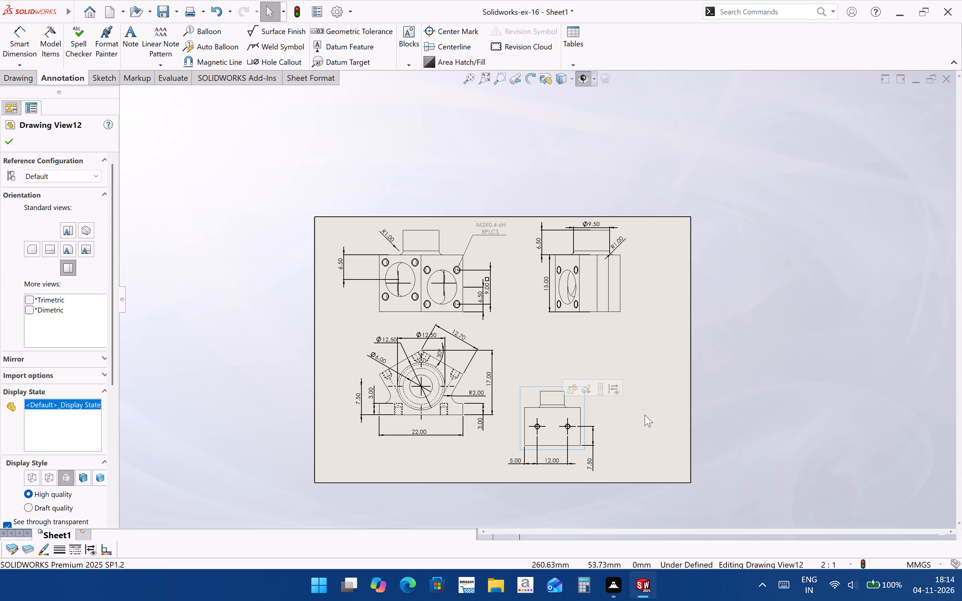
# Leave the bottom view selection and switch to the Solidworks-ex-16 part document.
pyautogui.click(26, 84)
pyautogui.click(183, 235)
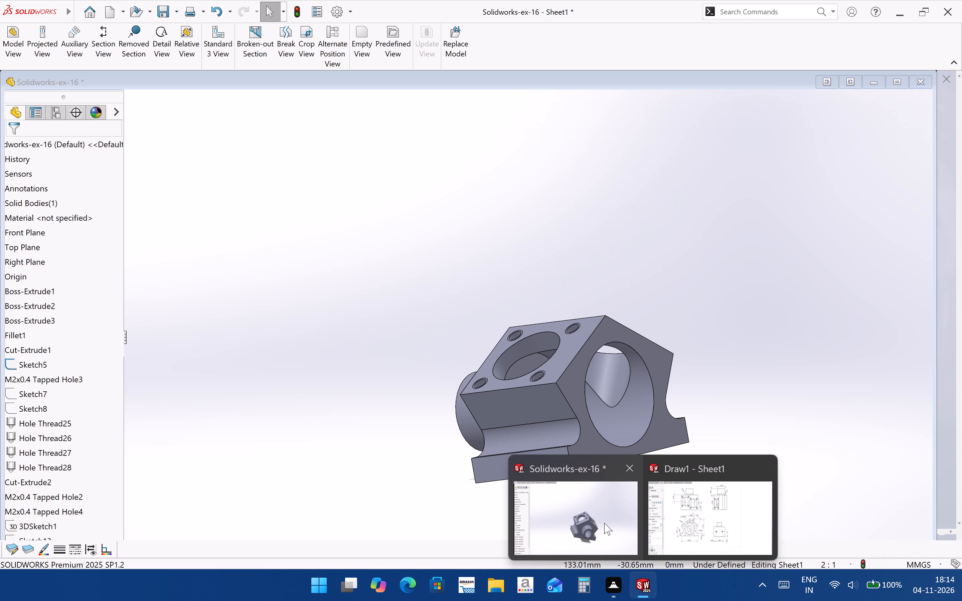
pyautogui.click(604, 523)
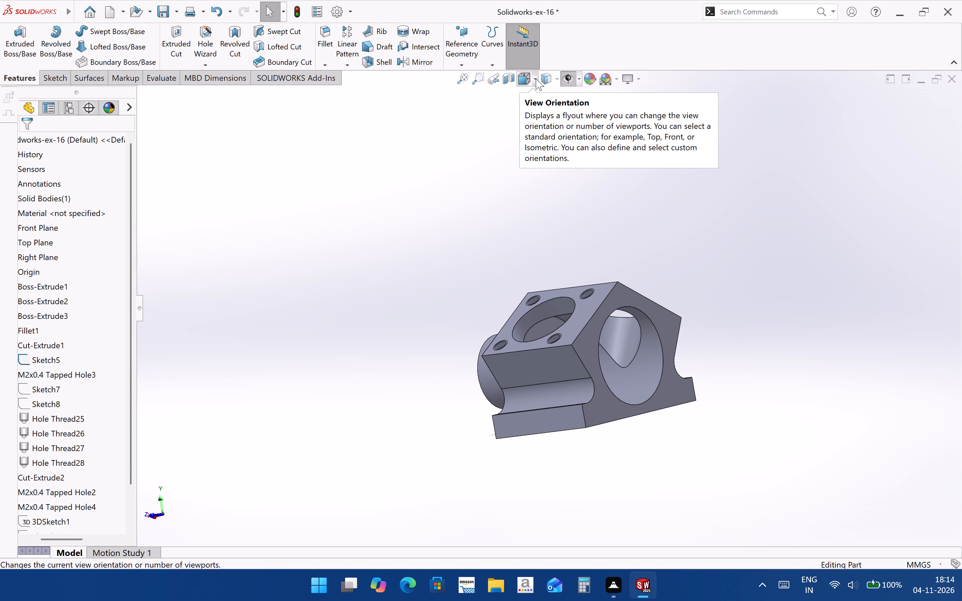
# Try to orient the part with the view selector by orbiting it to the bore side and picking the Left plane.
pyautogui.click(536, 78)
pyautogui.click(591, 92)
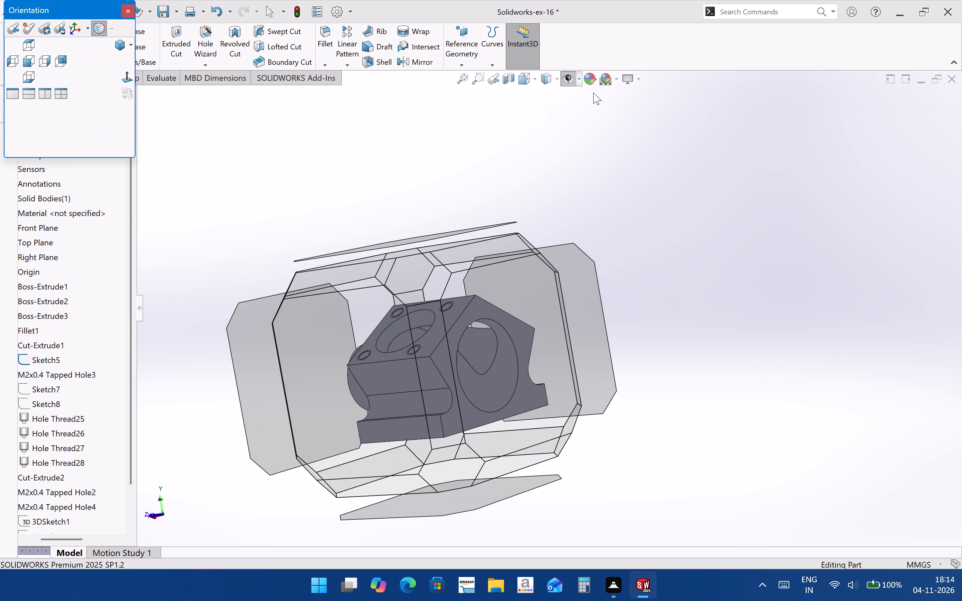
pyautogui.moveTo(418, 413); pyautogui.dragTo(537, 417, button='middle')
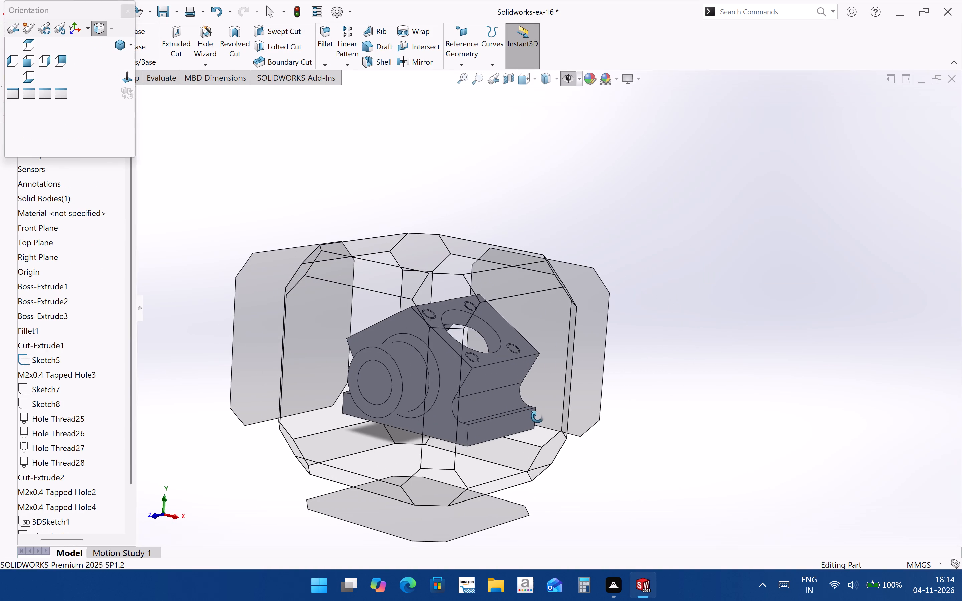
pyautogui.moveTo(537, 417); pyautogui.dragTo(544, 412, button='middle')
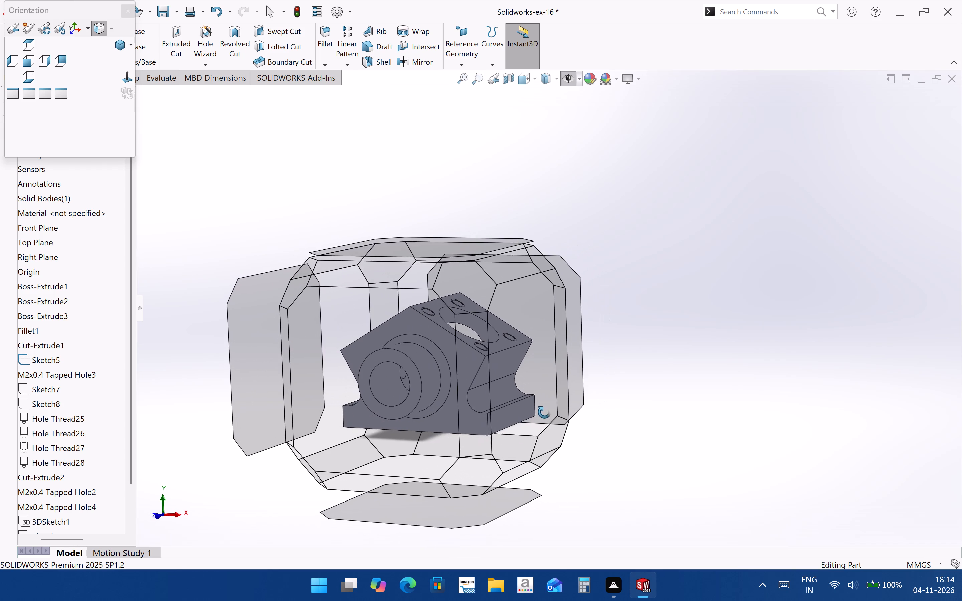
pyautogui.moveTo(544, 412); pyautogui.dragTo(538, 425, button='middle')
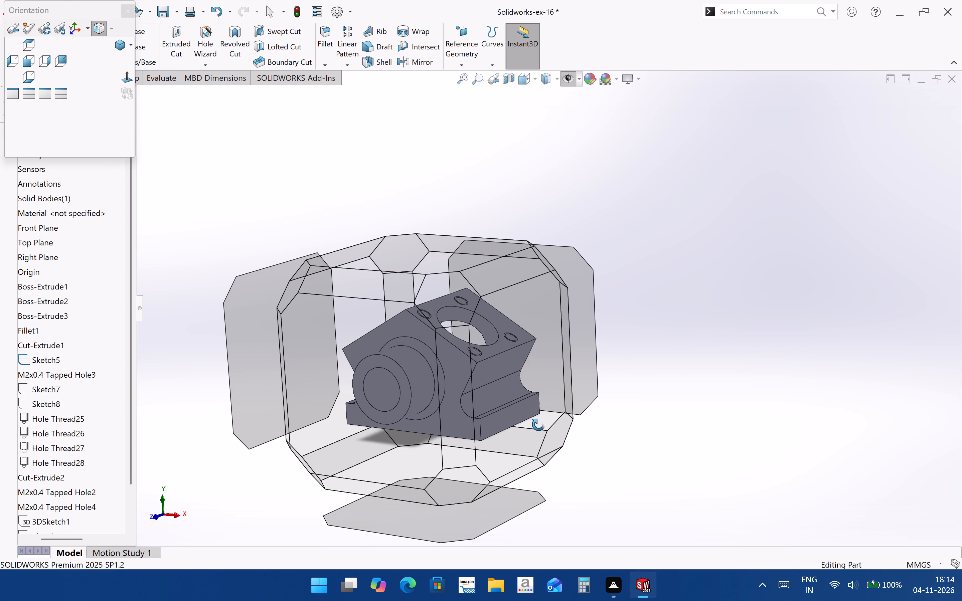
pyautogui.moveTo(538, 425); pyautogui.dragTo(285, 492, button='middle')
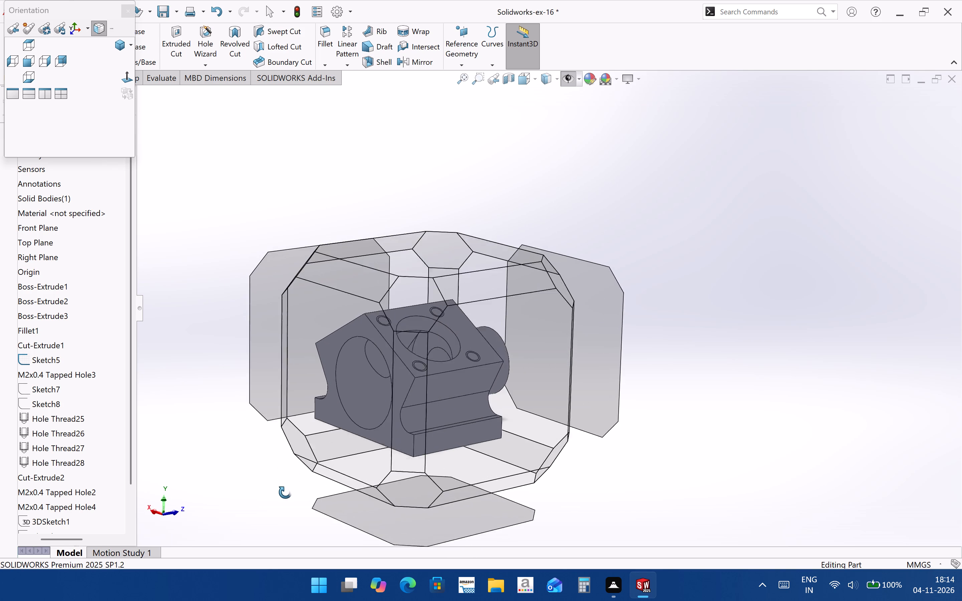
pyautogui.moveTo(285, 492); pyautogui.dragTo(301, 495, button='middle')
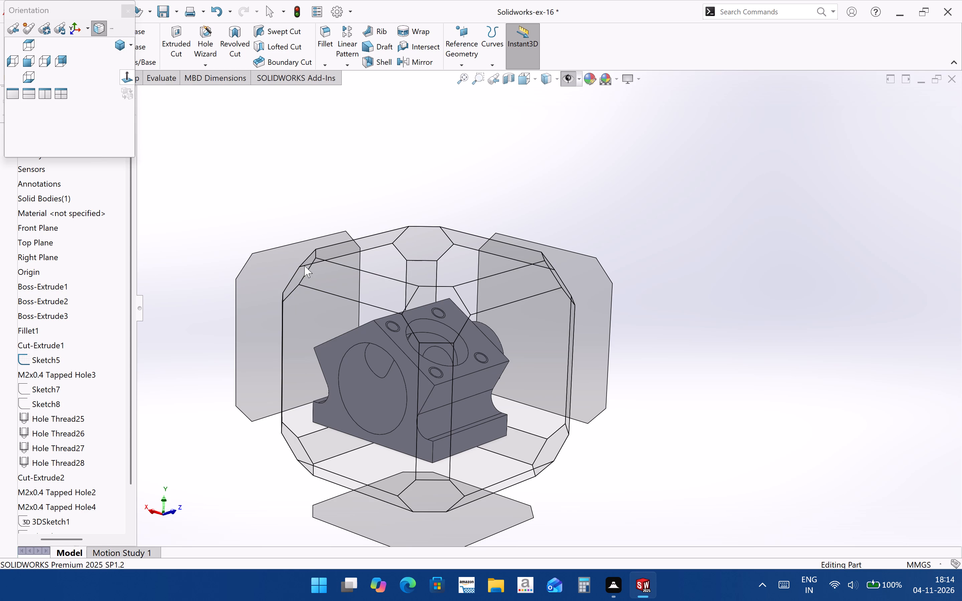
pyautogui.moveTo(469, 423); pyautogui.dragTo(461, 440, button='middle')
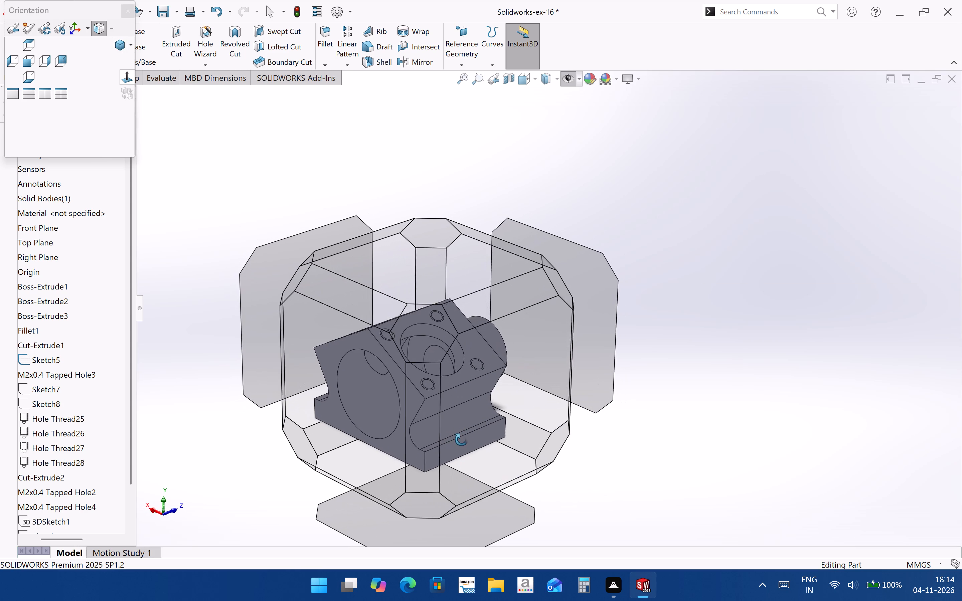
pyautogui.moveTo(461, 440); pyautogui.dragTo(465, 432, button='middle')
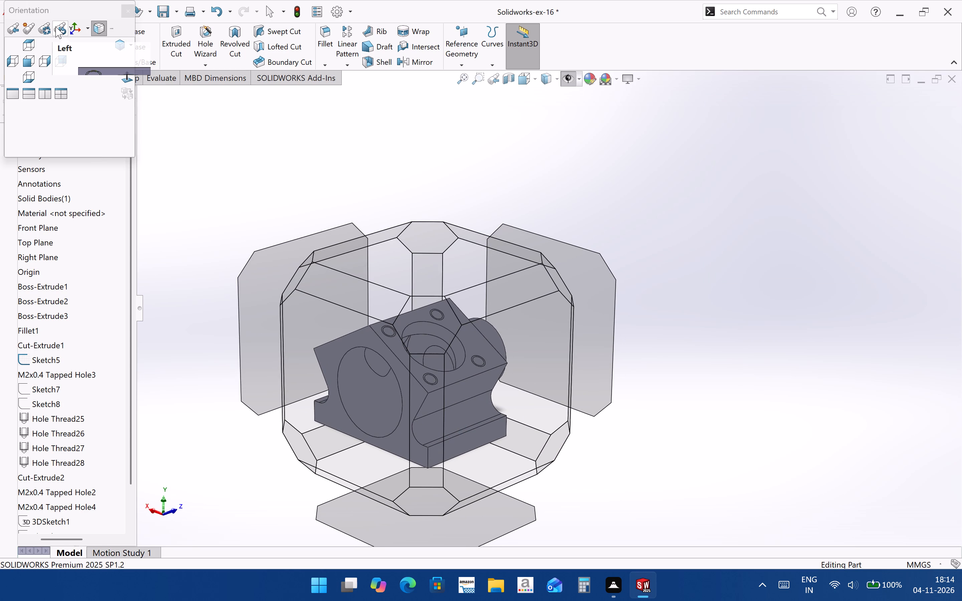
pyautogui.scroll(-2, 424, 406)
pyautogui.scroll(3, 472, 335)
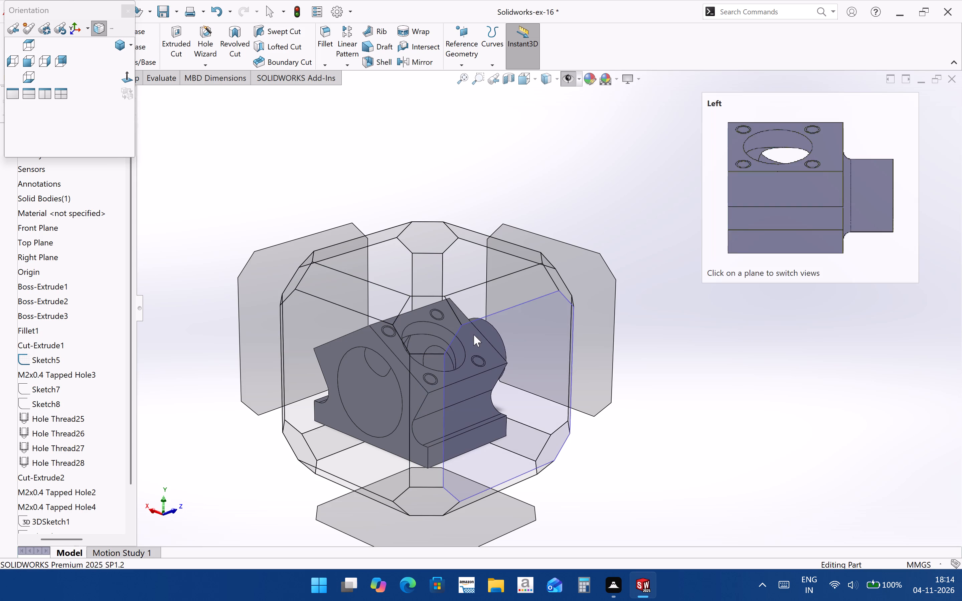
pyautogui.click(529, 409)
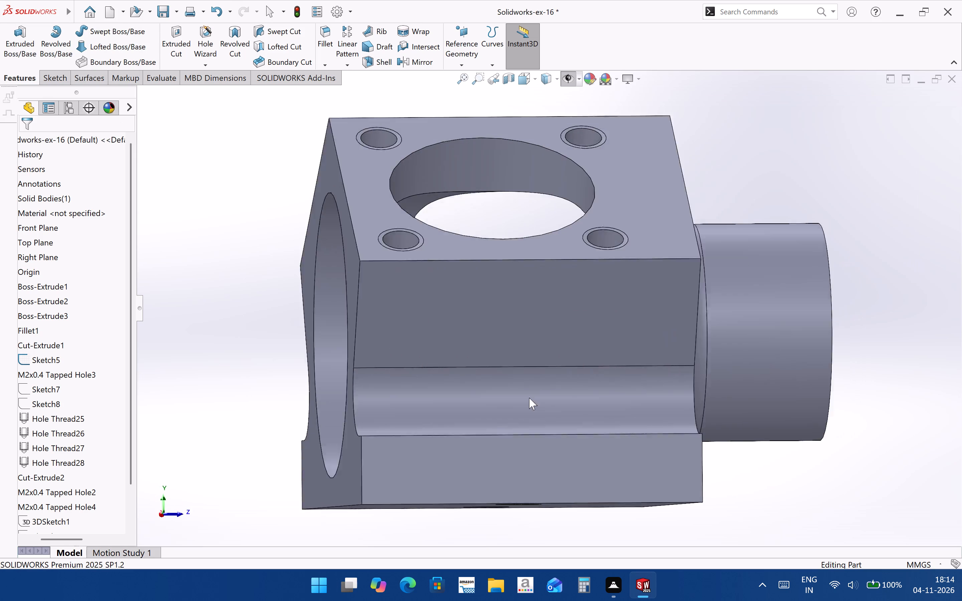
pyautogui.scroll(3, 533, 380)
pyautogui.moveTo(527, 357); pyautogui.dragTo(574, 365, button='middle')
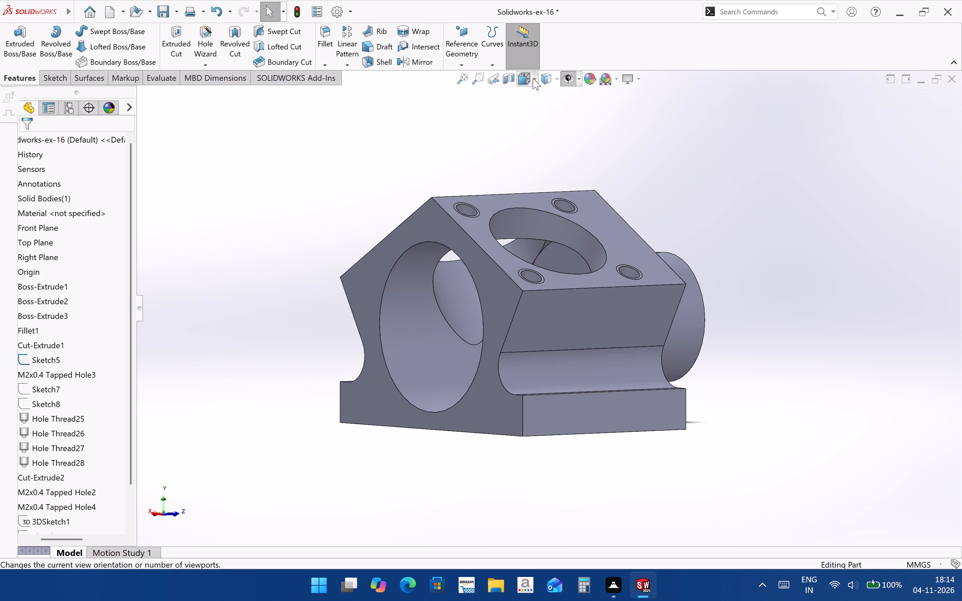
# Orbit the part from isometric to show its large open bore and a four-hole slanted face, and save that named view as ISOMETRIC.
pyautogui.click(533, 78)
pyautogui.click(588, 108)
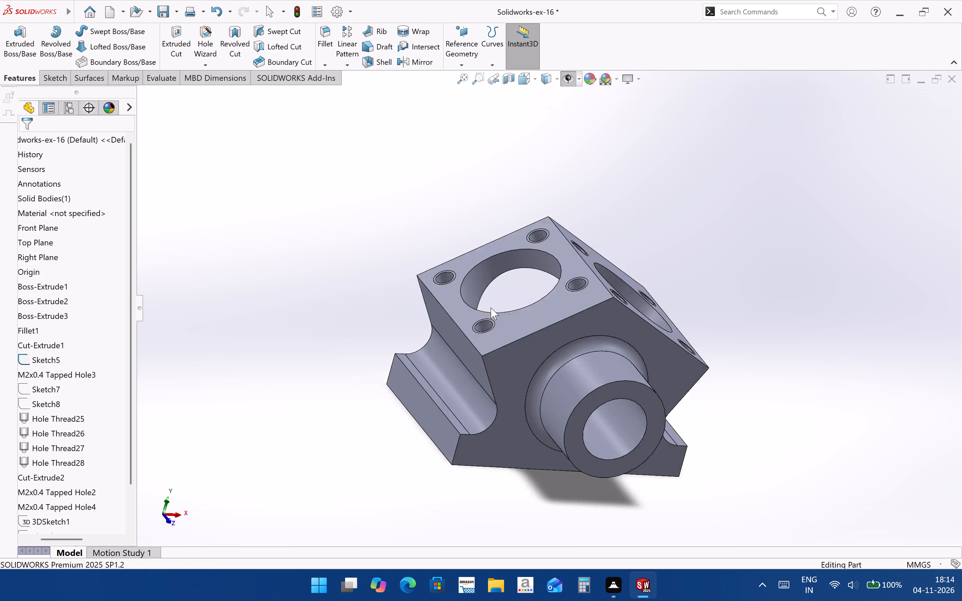
pyautogui.scroll(3, 597, 356)
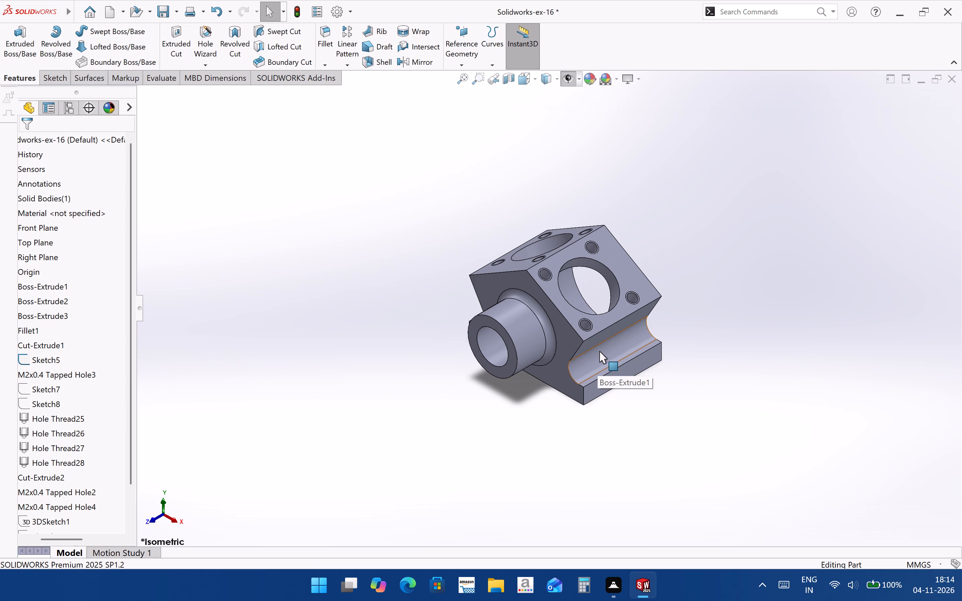
pyautogui.keyDown('ctrl'); pyautogui.moveTo(599, 351); pyautogui.dragTo(595, 350, button='middle'); pyautogui.keyUp('ctrl')
pyautogui.moveTo(604, 344); pyautogui.dragTo(508, 353, button='middle')
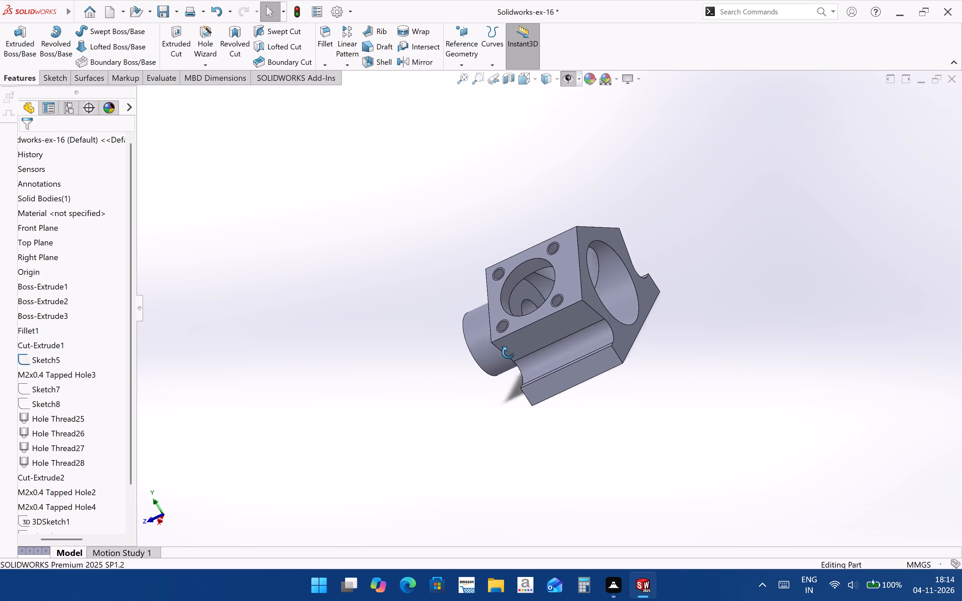
pyautogui.moveTo(508, 353); pyautogui.dragTo(369, 479, button='middle')
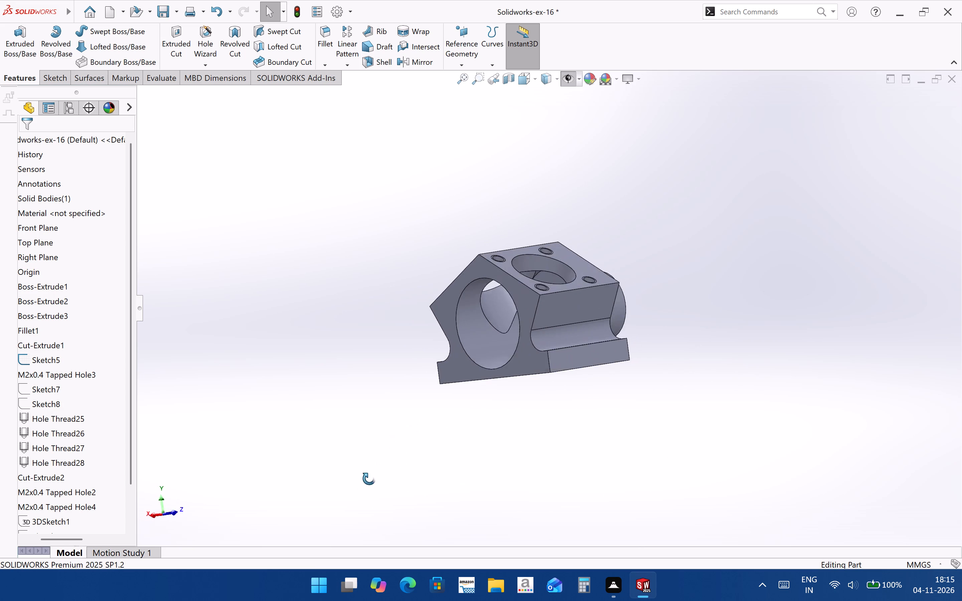
pyautogui.moveTo(369, 479); pyautogui.dragTo(393, 472, button='middle')
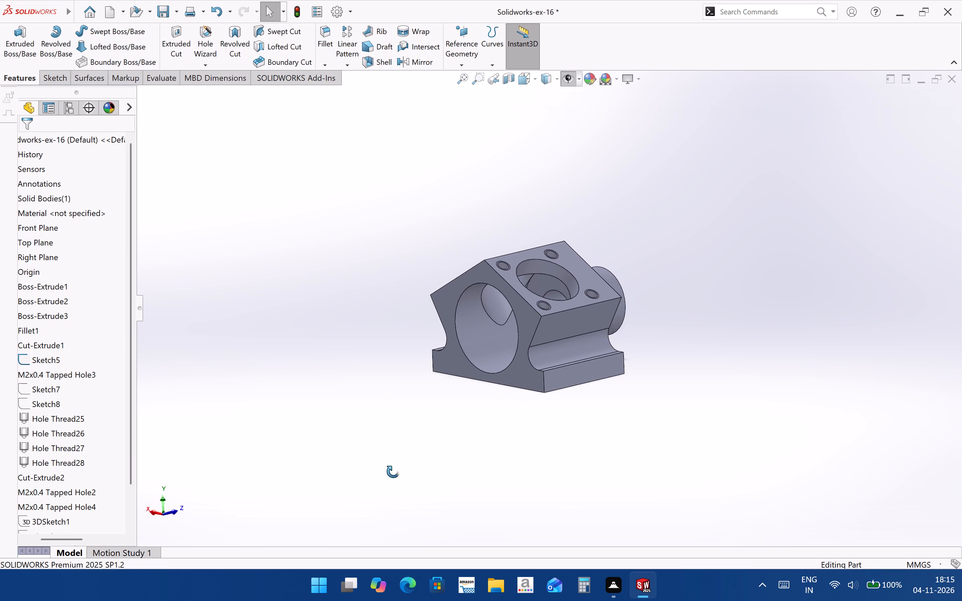
pyautogui.moveTo(393, 472); pyautogui.dragTo(405, 508, button='middle')
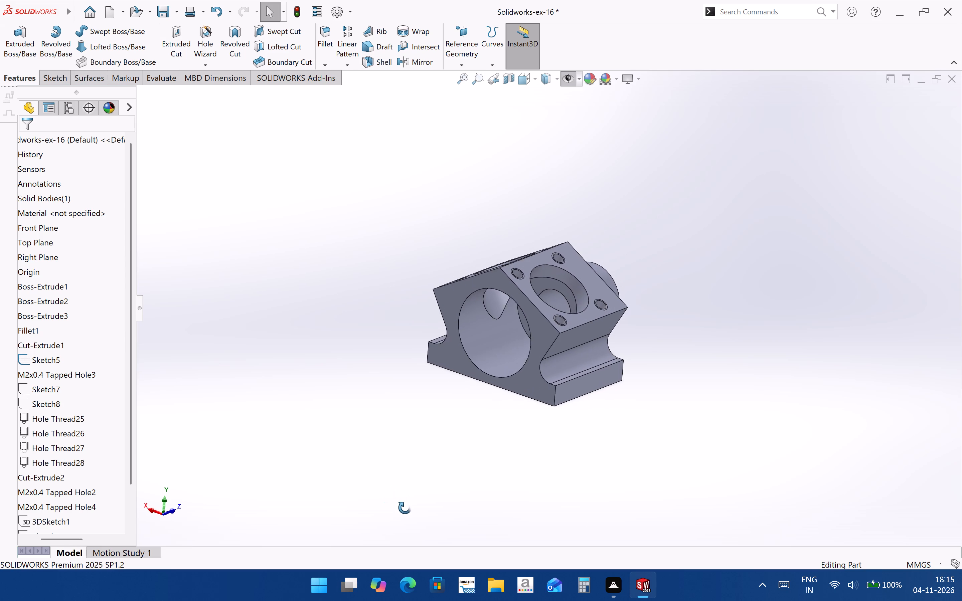
pyautogui.moveTo(405, 508); pyautogui.dragTo(387, 502, button='middle')
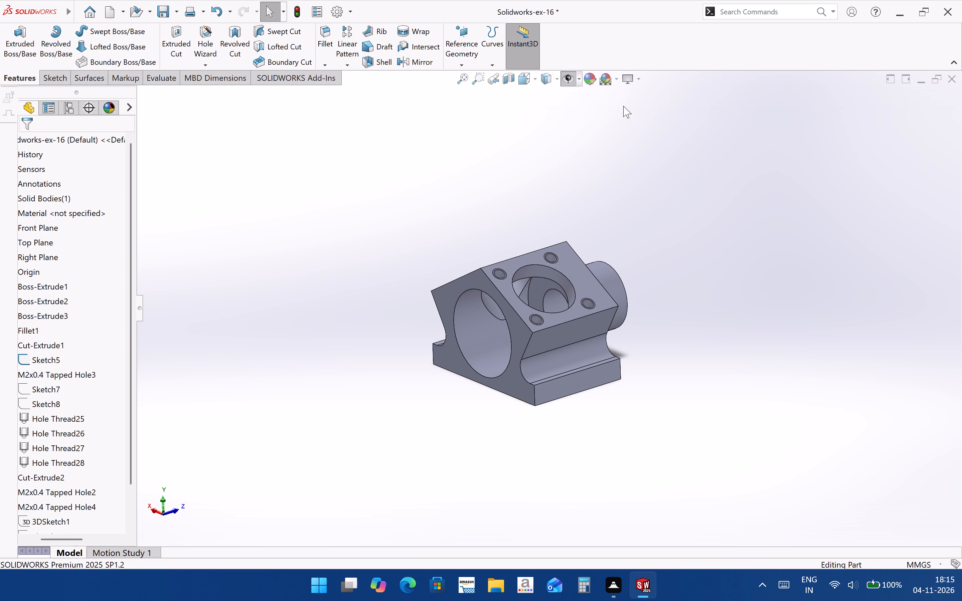
pyautogui.click(536, 83)
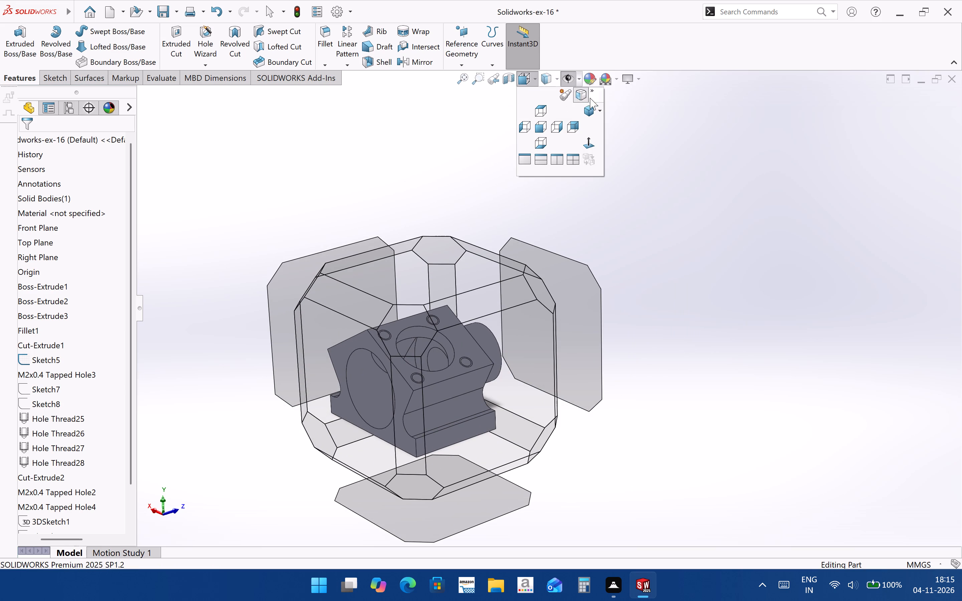
pyautogui.click(590, 98)
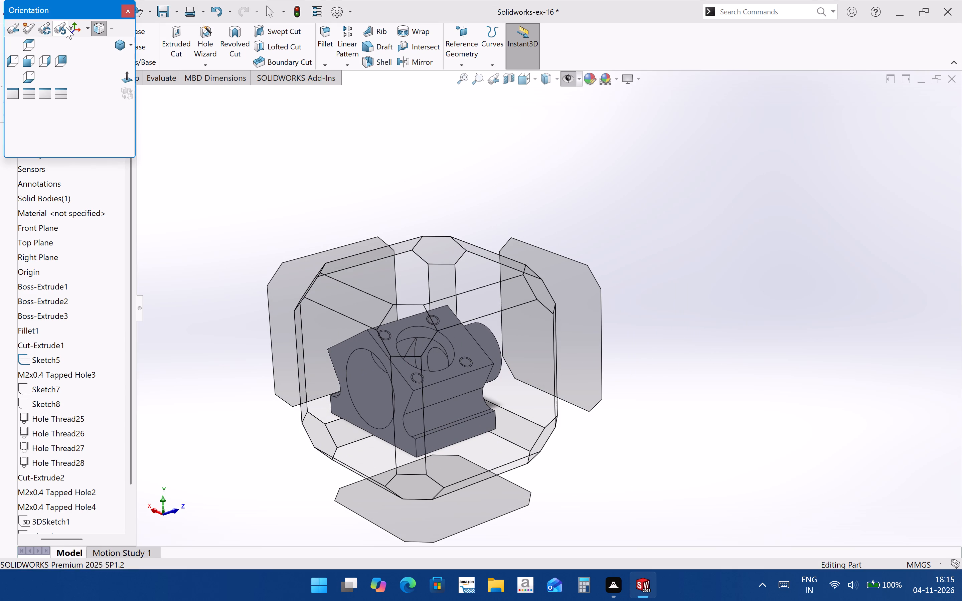
pyautogui.click(33, 27)
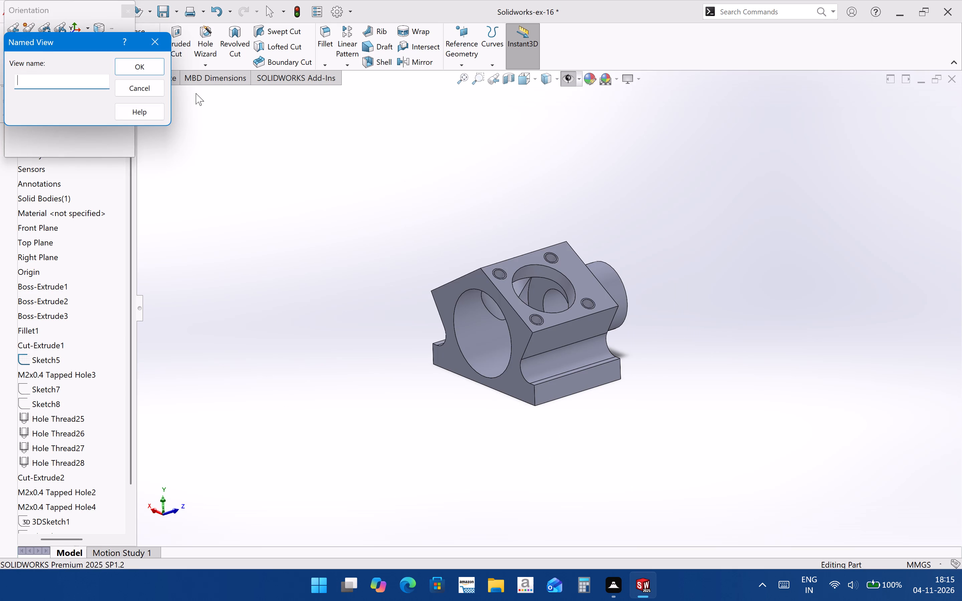
pyautogui.press('i')
pyautogui.write('SOMETRI')
pyautogui.press('c')
pyautogui.click(131, 71)
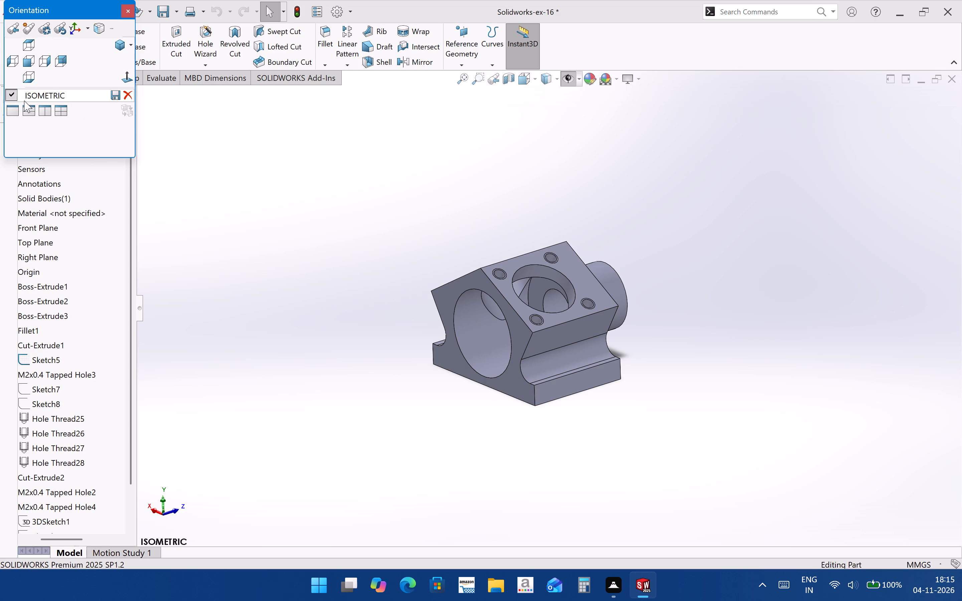
pyautogui.click(117, 97)
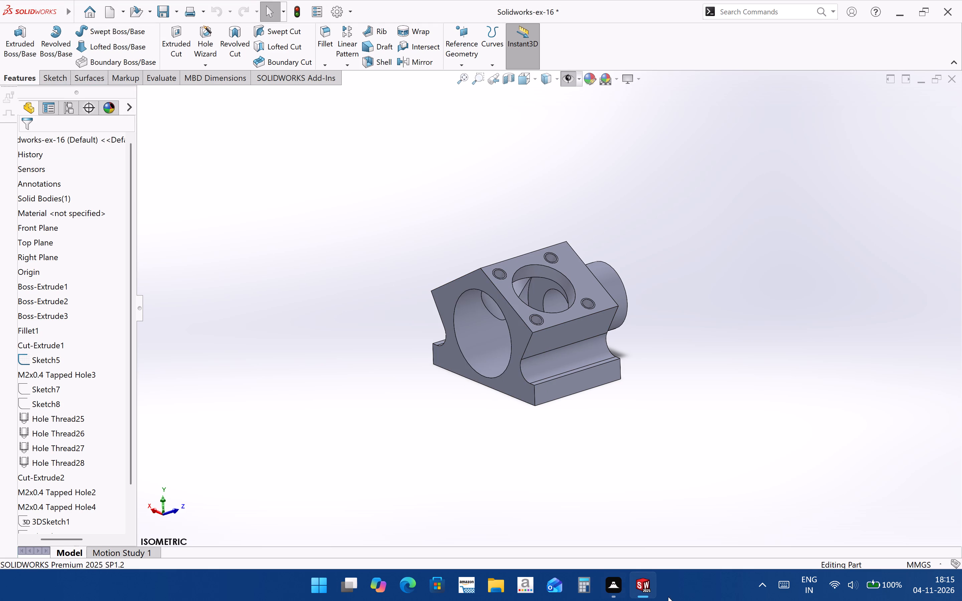
# Return to the drawing and insert an isometric model view of the housing in the free space beside the bottom view.
pyautogui.click(682, 517)
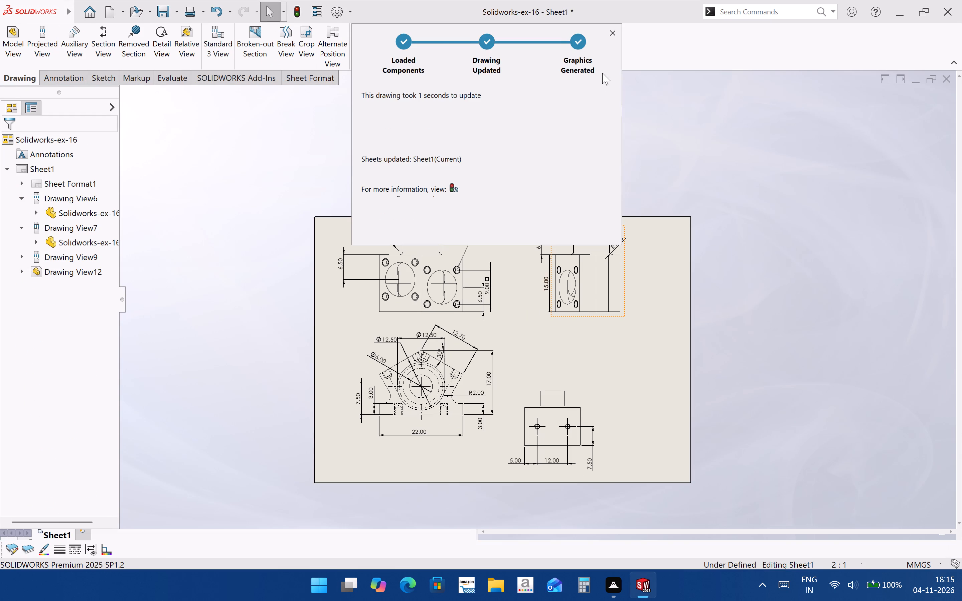
pyautogui.click(22, 37)
pyautogui.doubleClick(59, 236)
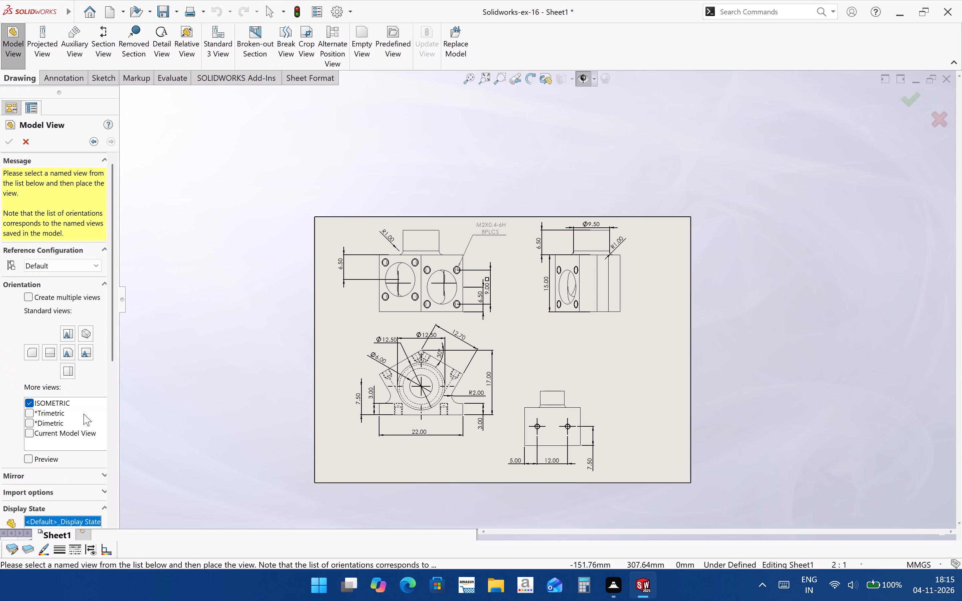
pyautogui.click(88, 335)
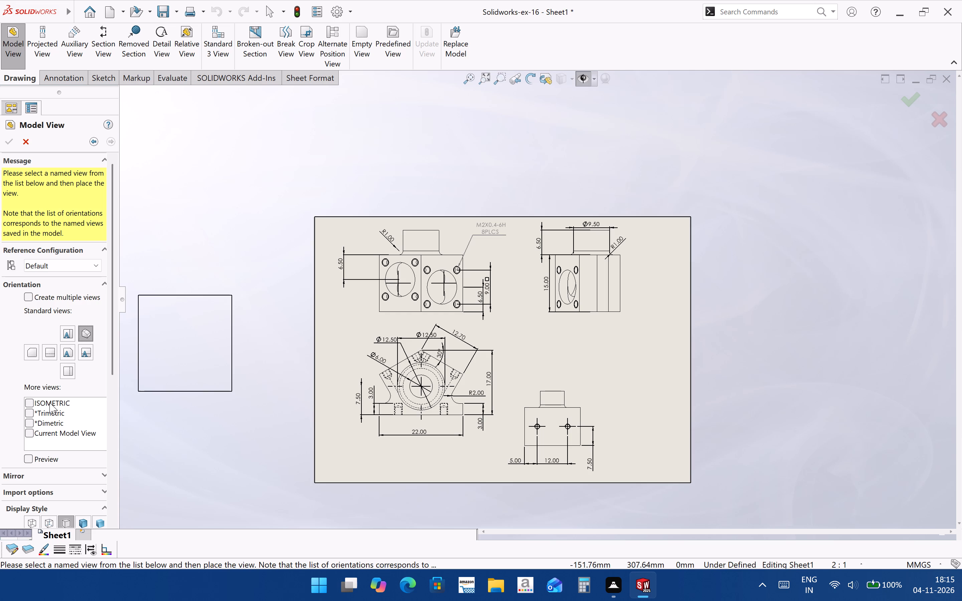
pyautogui.doubleClick(49, 402)
pyautogui.click(636, 378)
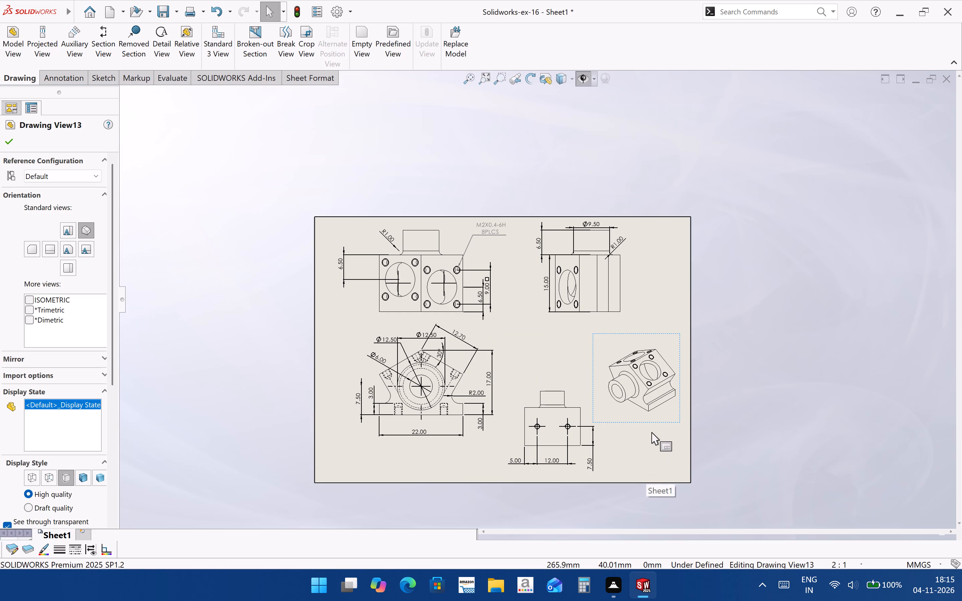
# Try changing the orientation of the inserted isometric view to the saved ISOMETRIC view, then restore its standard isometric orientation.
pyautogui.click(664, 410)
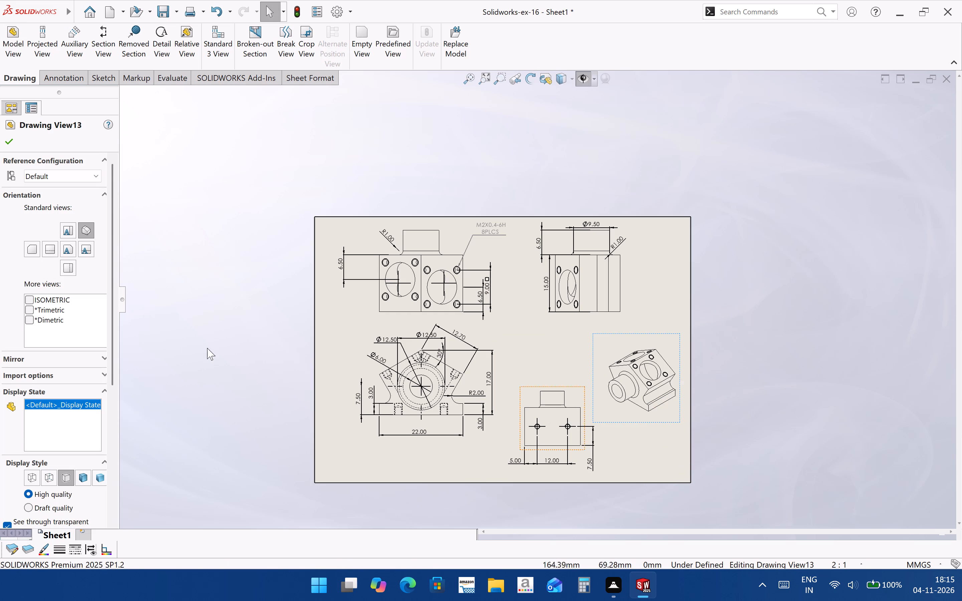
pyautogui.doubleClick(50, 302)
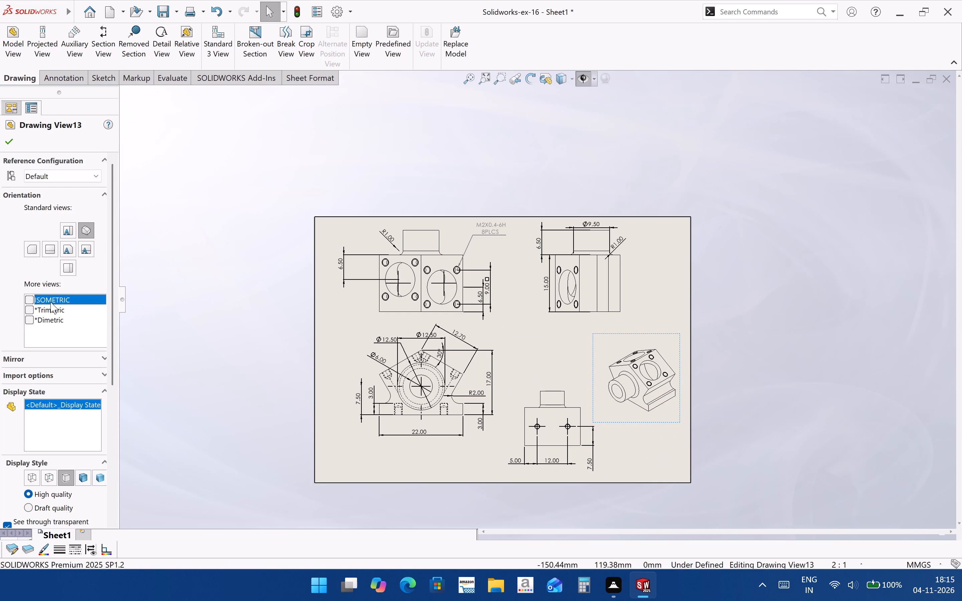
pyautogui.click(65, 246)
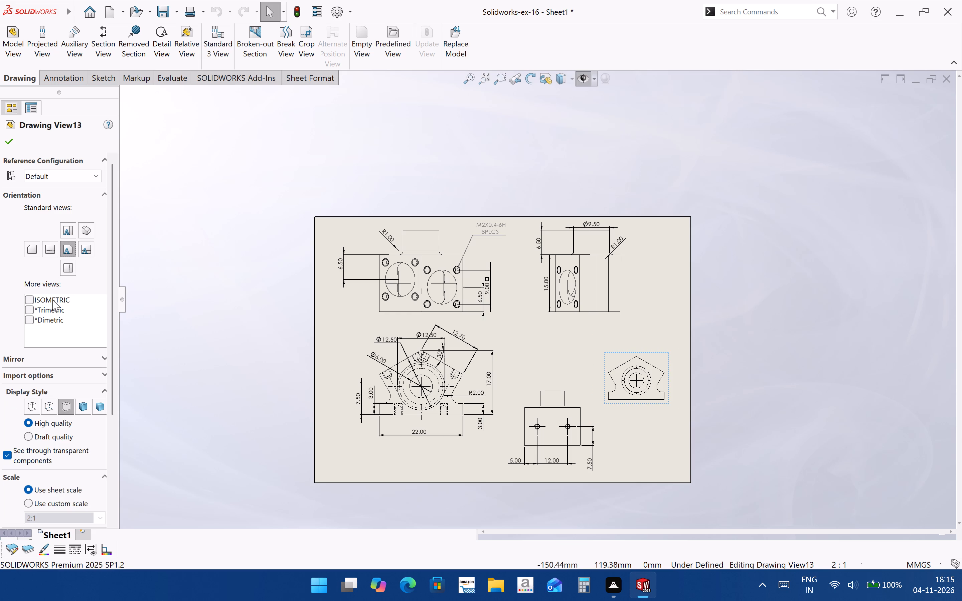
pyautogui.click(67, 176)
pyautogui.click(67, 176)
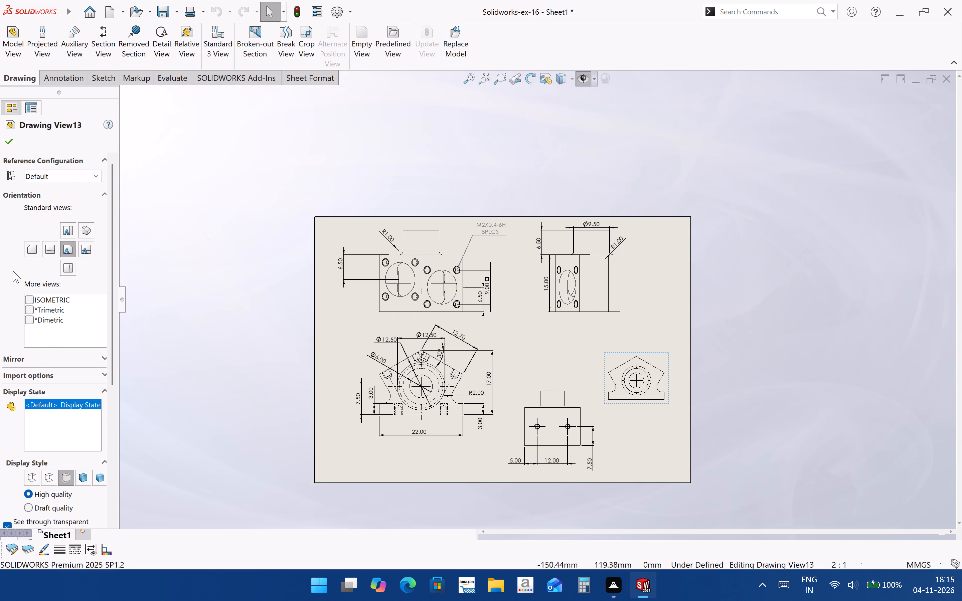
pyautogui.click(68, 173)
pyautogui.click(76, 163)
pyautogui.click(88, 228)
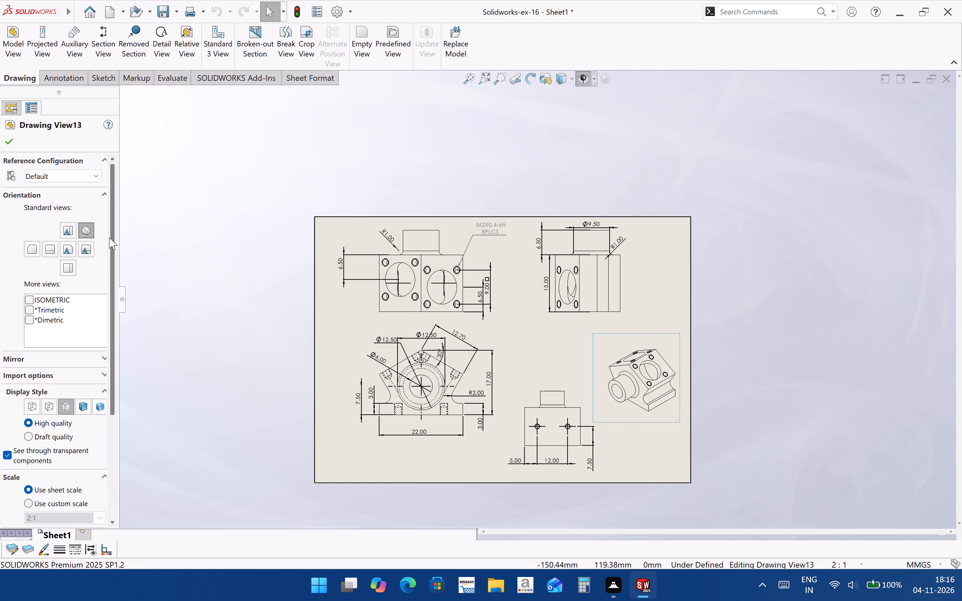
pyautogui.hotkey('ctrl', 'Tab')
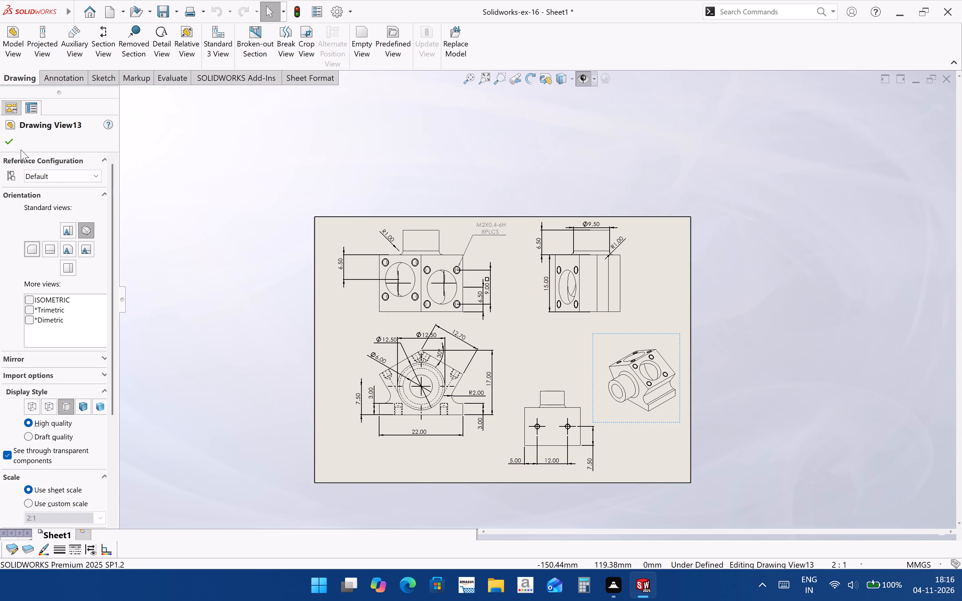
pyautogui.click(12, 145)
# Delete the isometric view beside the bottom view from the sheet.
pyautogui.click(671, 447)
pyautogui.click(658, 418)
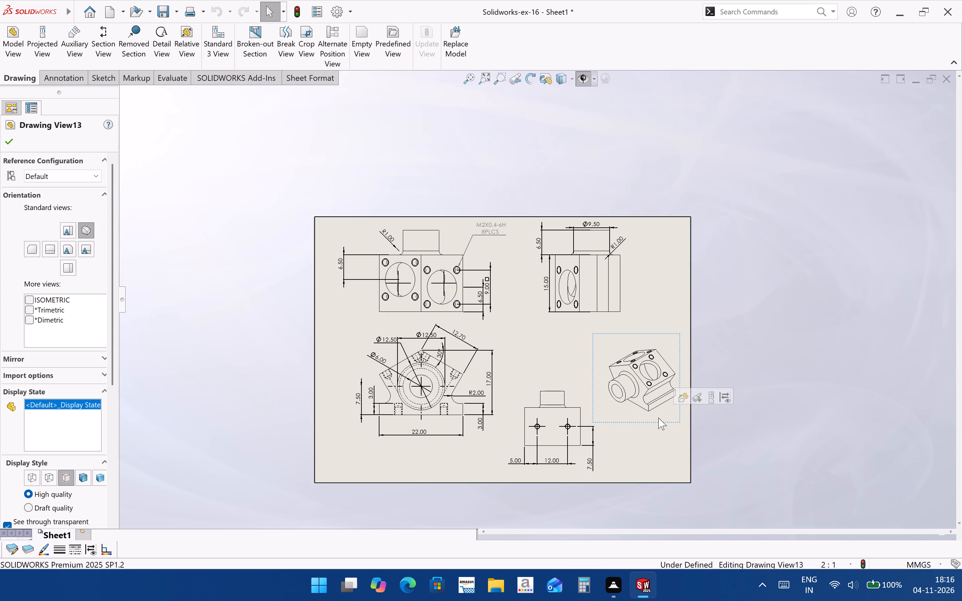
pyautogui.press('Delete')
pyautogui.click(579, 232)
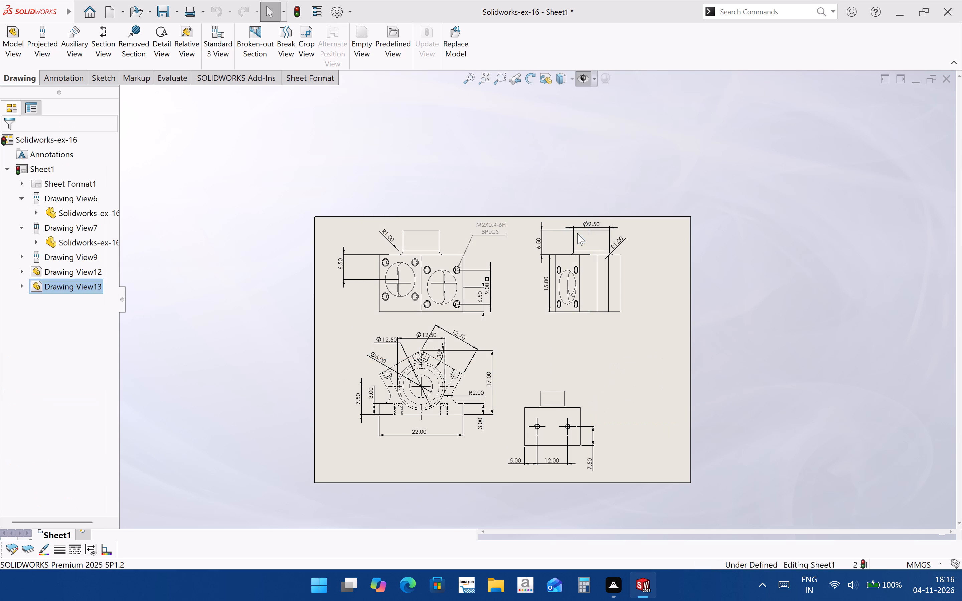
# In the part document, save the current orientation as the named view ISOMETRIC, overwriting the existing one.
pyautogui.hotkey('ctrl', 'Tab')
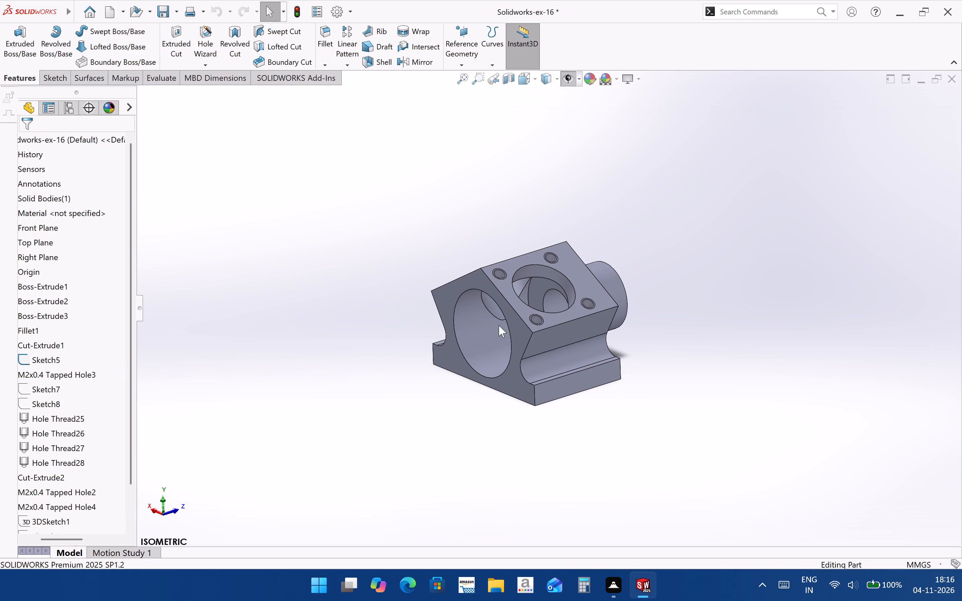
pyautogui.click(537, 80)
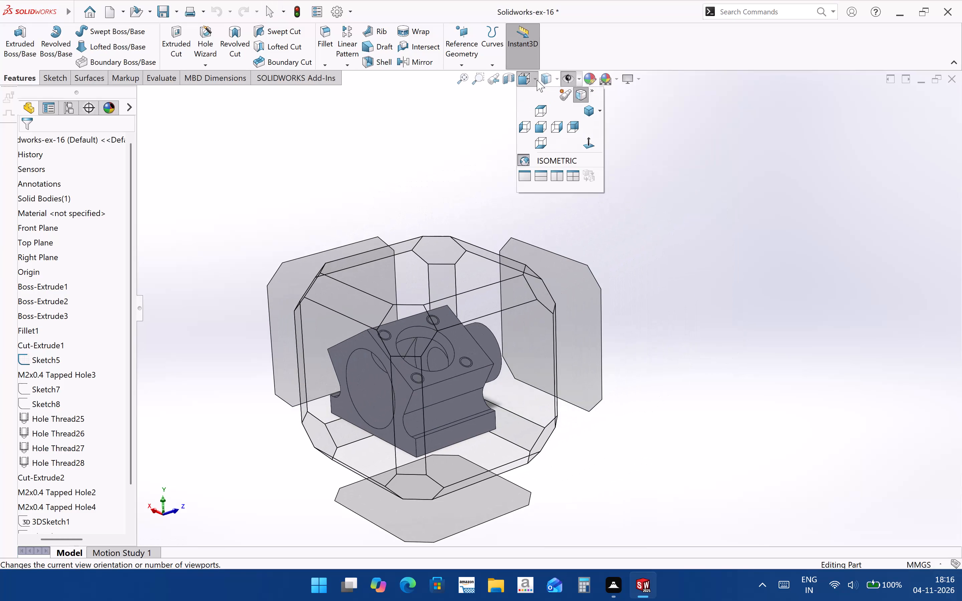
pyautogui.click(566, 100)
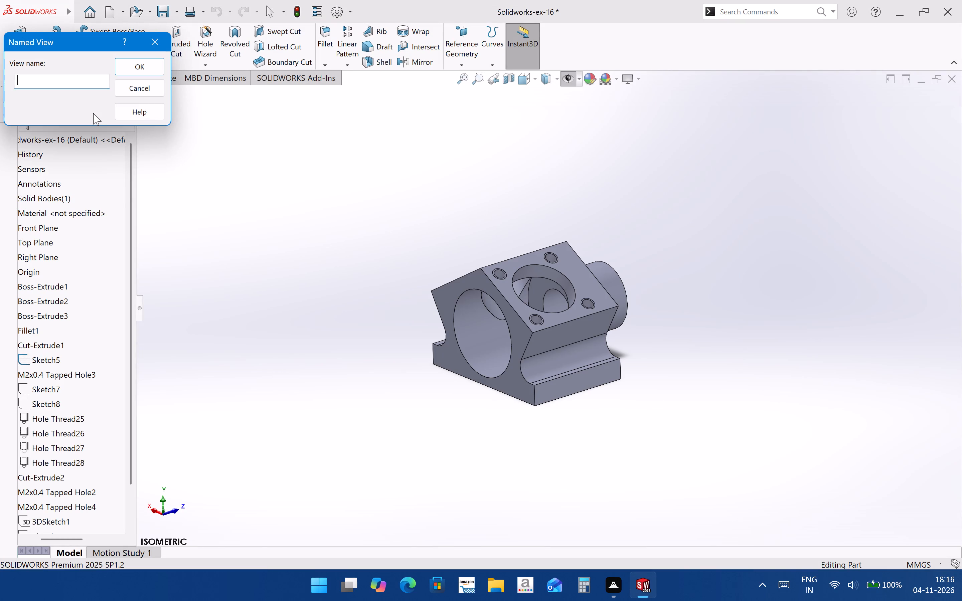
pyautogui.write('ISOMETRIC')
pyautogui.click(125, 71)
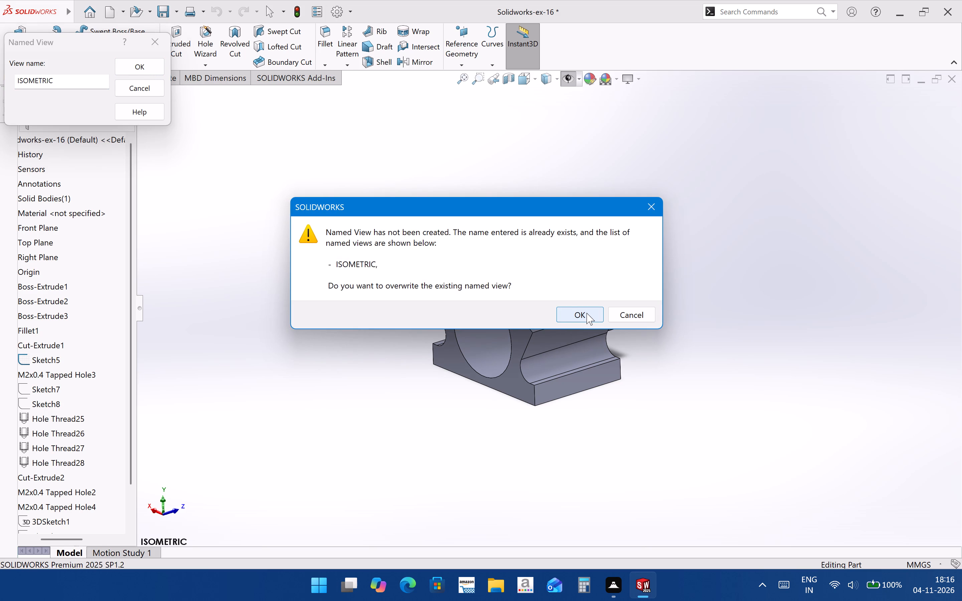
pyautogui.click(587, 312)
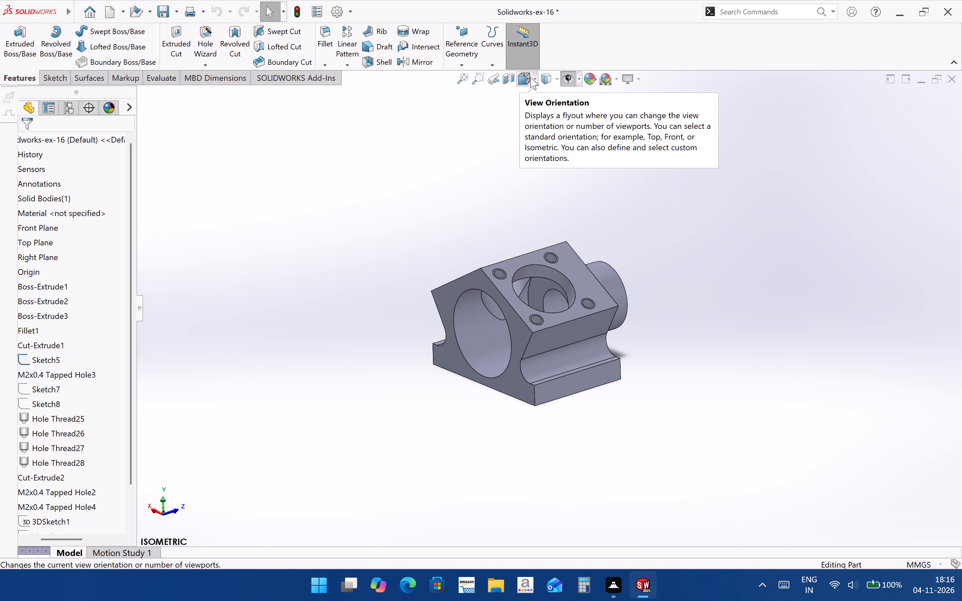
# Return to the drawing and insert a Solidworks-ex-16 model view in the Current Model View orientation above and beside the bottom view.
pyautogui.hotkey('ctrl', 'Tab')
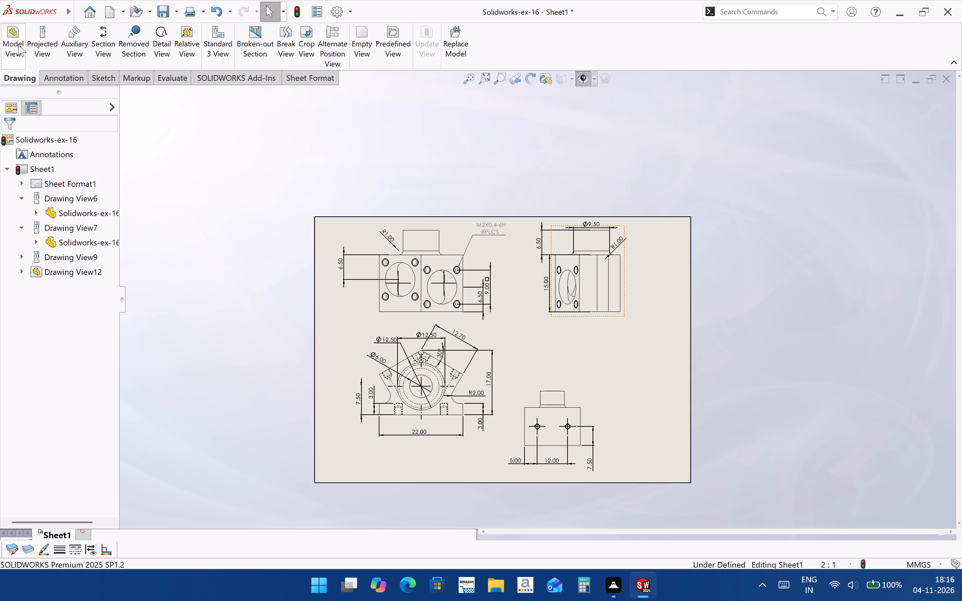
pyautogui.click(18, 44)
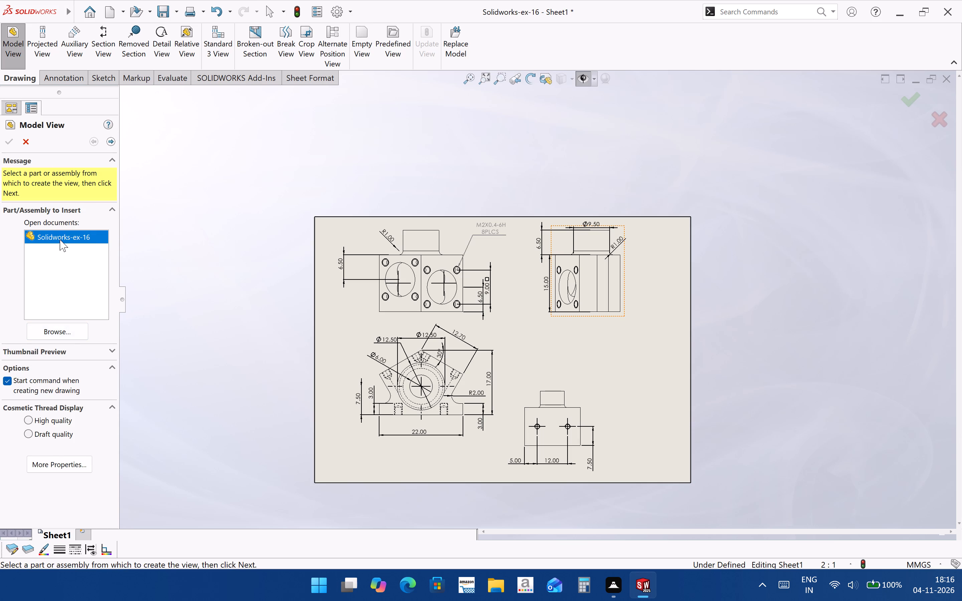
pyautogui.doubleClick(59, 239)
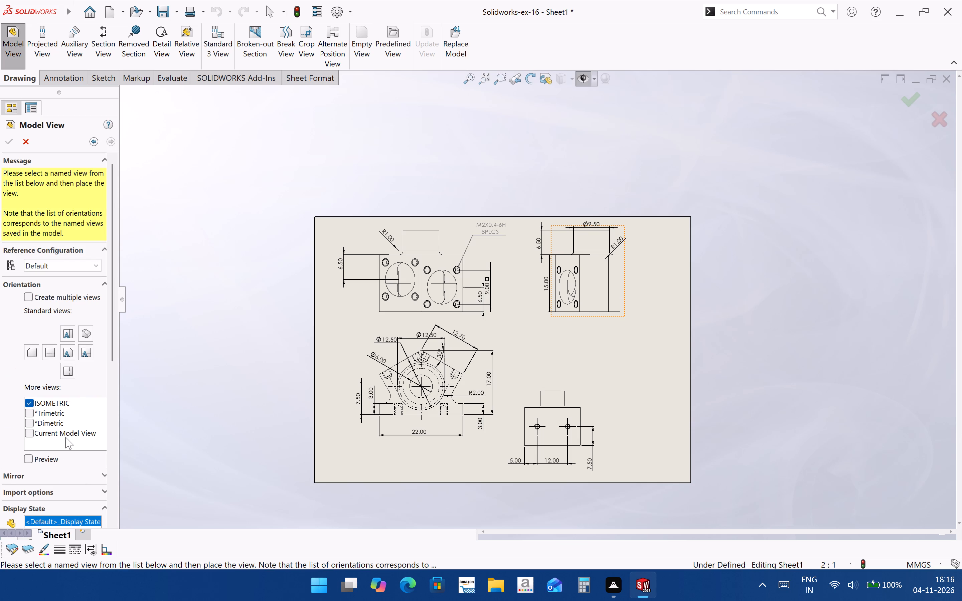
pyautogui.click(65, 437)
pyautogui.click(28, 432)
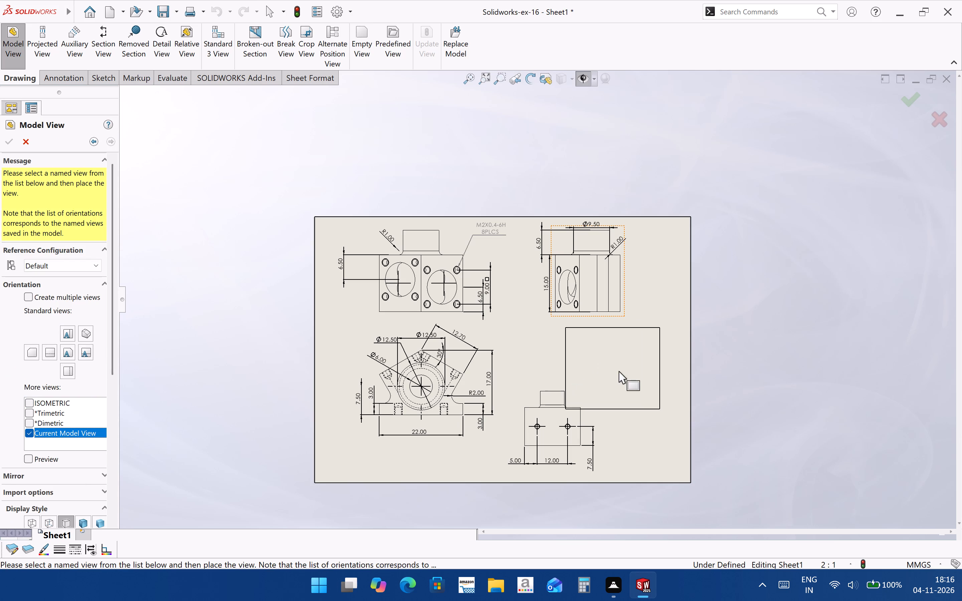
pyautogui.click(619, 371)
pyautogui.scroll(-3, 599, 421)
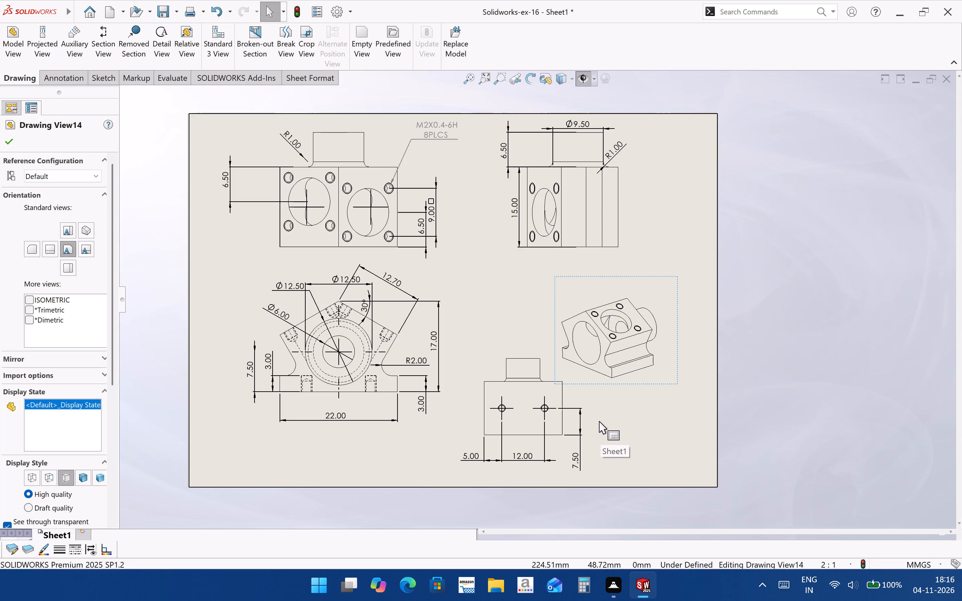
pyautogui.click(9, 145)
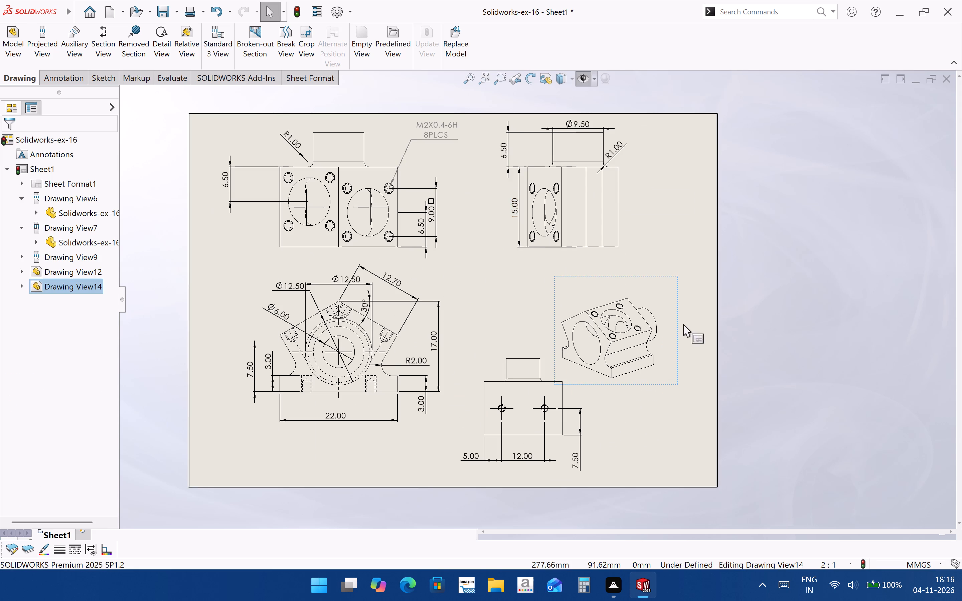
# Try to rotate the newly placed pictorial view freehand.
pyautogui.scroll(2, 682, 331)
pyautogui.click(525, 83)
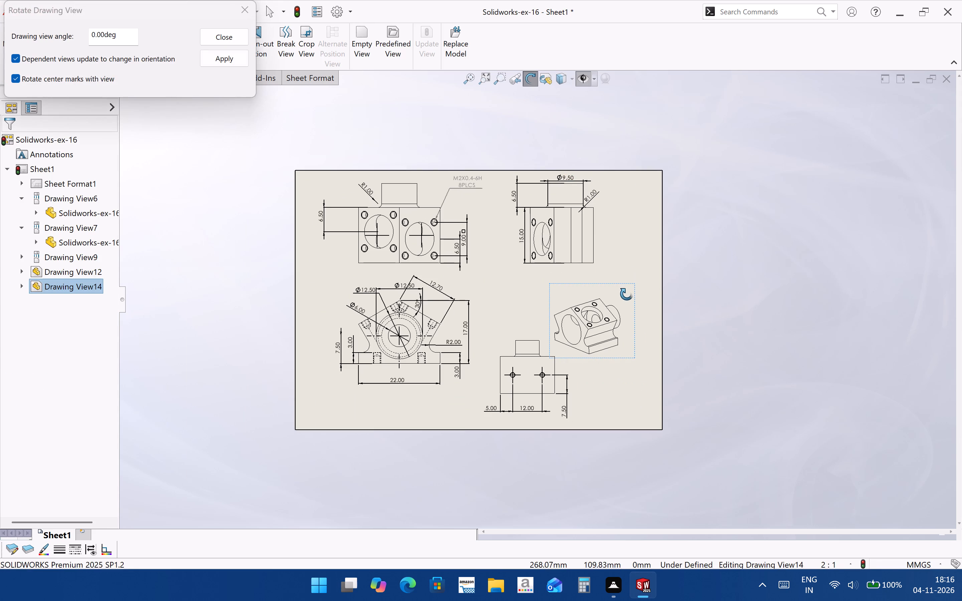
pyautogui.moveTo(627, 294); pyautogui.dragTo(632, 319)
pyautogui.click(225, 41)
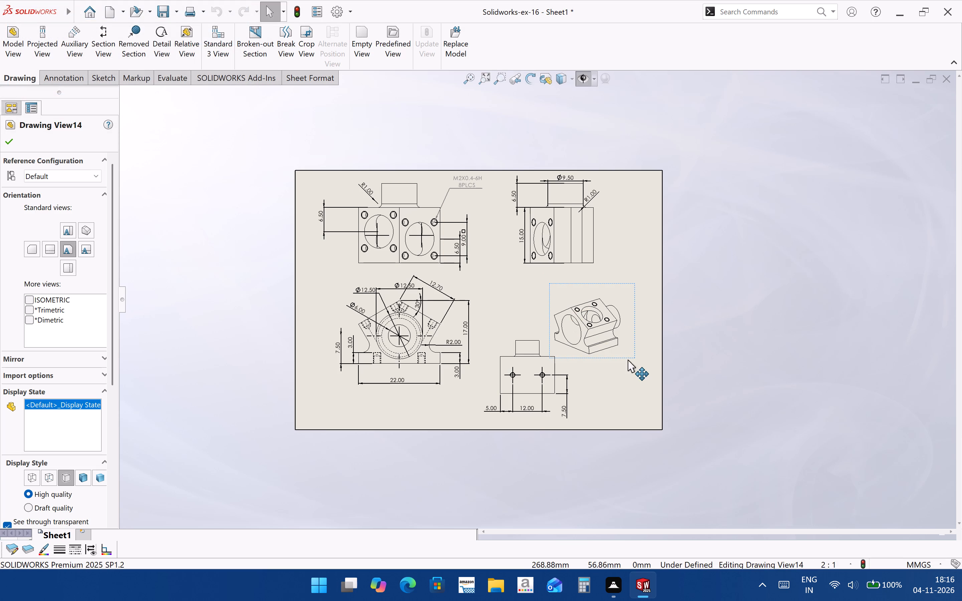
# Move the pictorial view slightly outward, clear of the bottom view.
pyautogui.moveTo(628, 359); pyautogui.dragTo(643, 353)
pyautogui.click(640, 376)
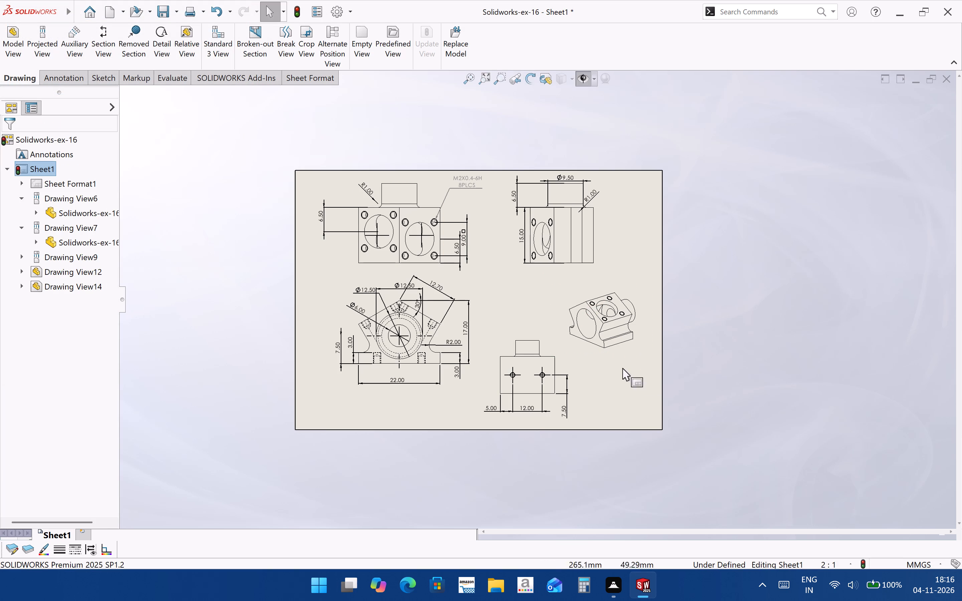
# Set the pictorial view's display style to shaded with edges.
pyautogui.scroll(-2, 536, 238)
pyautogui.click(652, 371)
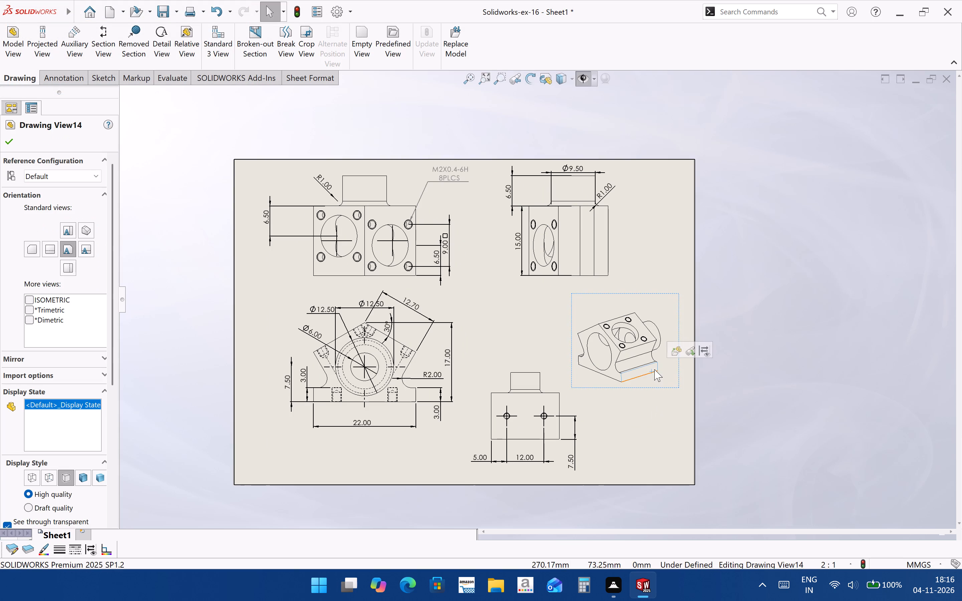
pyautogui.click(87, 482)
pyautogui.click(638, 458)
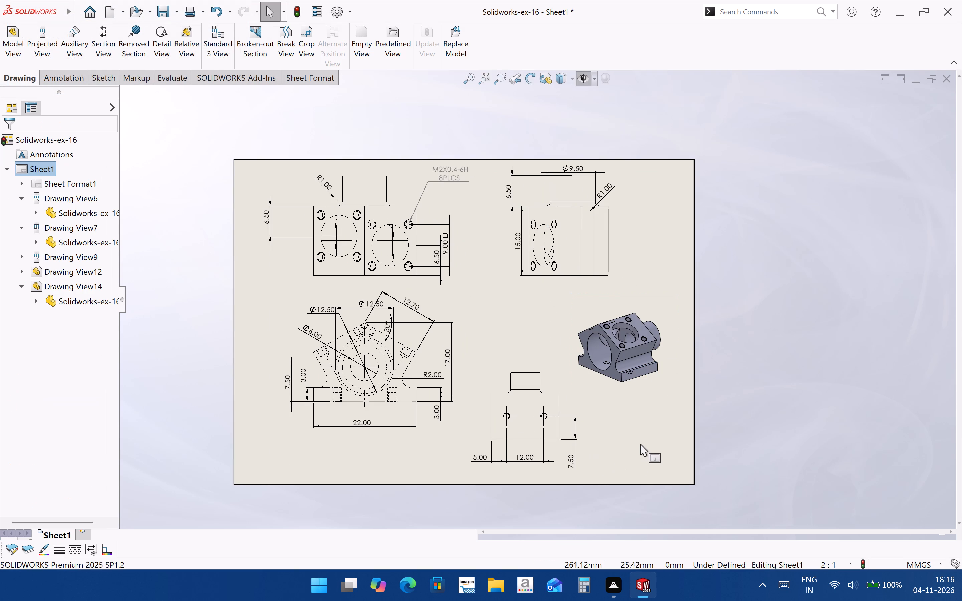
# Toggle the hiding of all item types off and back on, and examine the shaded view's faces and hole markings up close.
pyautogui.click(584, 71)
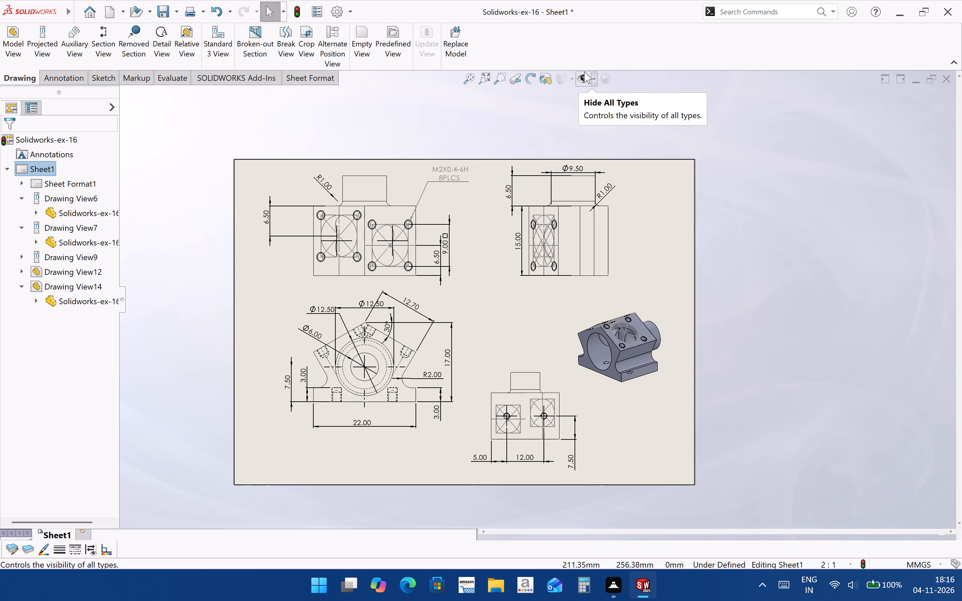
pyautogui.click(584, 71)
pyautogui.scroll(-10, 622, 374)
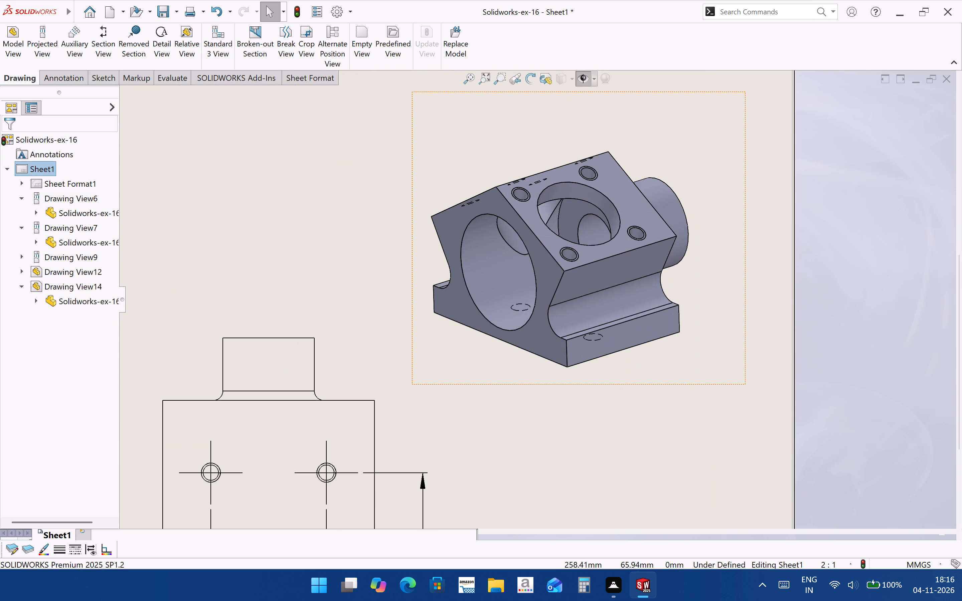
pyautogui.click(596, 345)
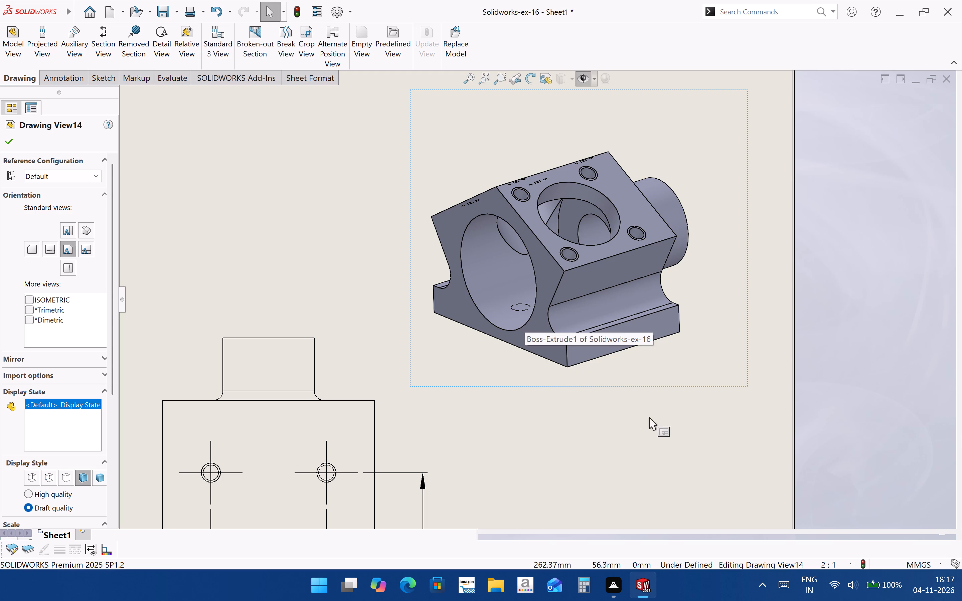
pyautogui.scroll(2, 654, 412)
pyautogui.click(646, 430)
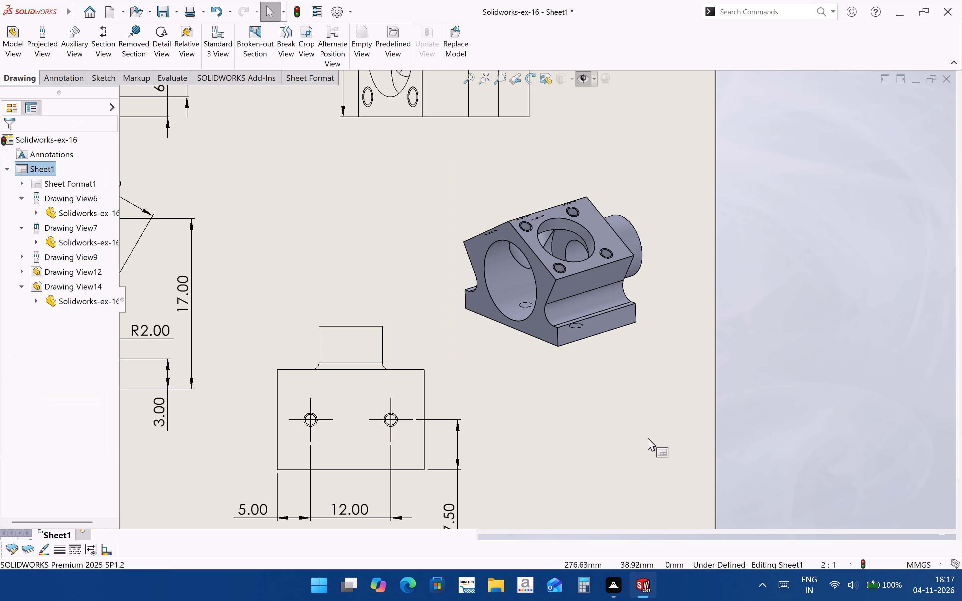
# Switch to the part model and inspect the sketches and threads under its cut and M2x0.4 tapped hole features.
pyautogui.hotkey('ctrl', 'Tab')
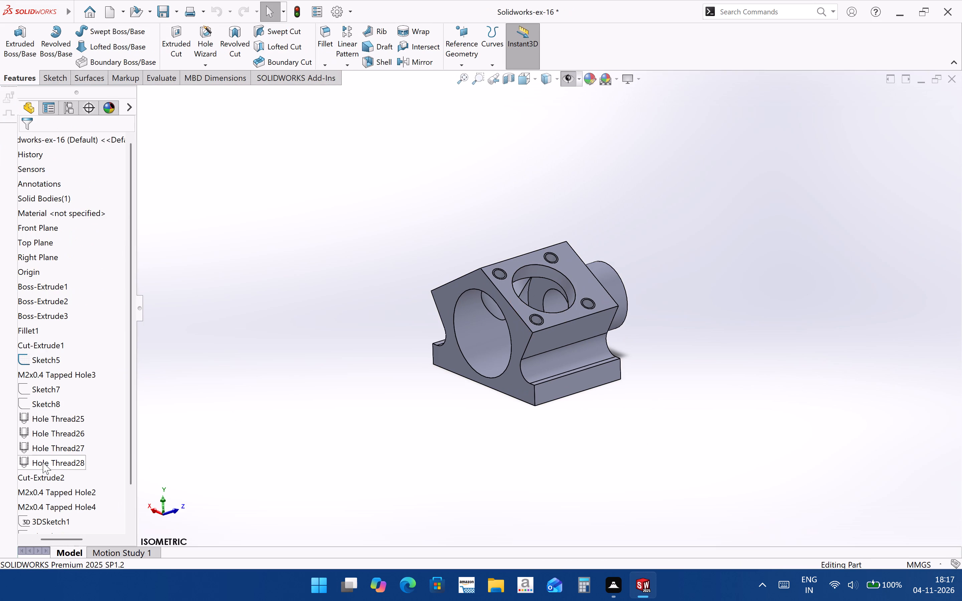
pyautogui.scroll(3, 126, 416)
pyautogui.moveTo(72, 537); pyautogui.dragTo(33, 537)
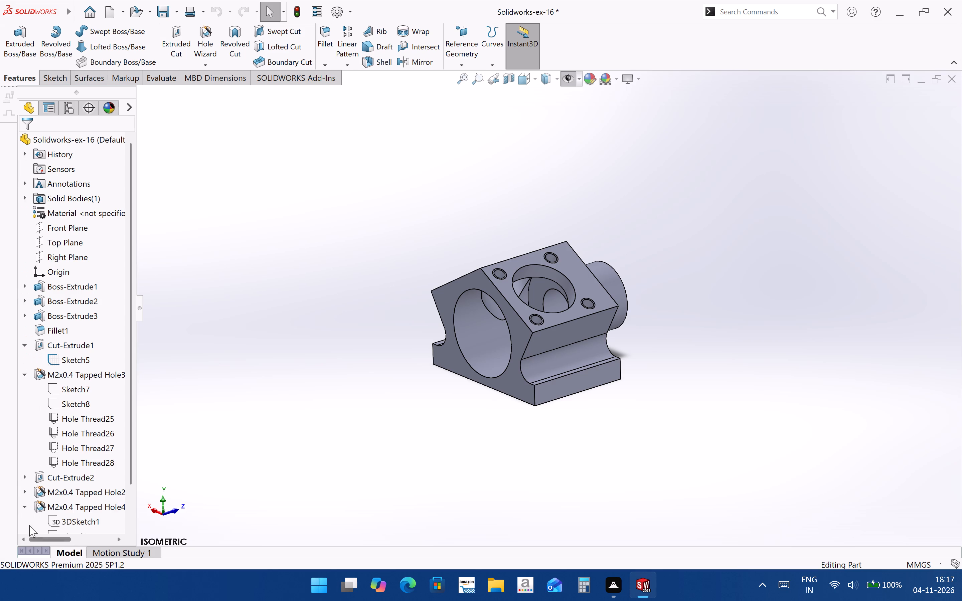
pyautogui.click(26, 508)
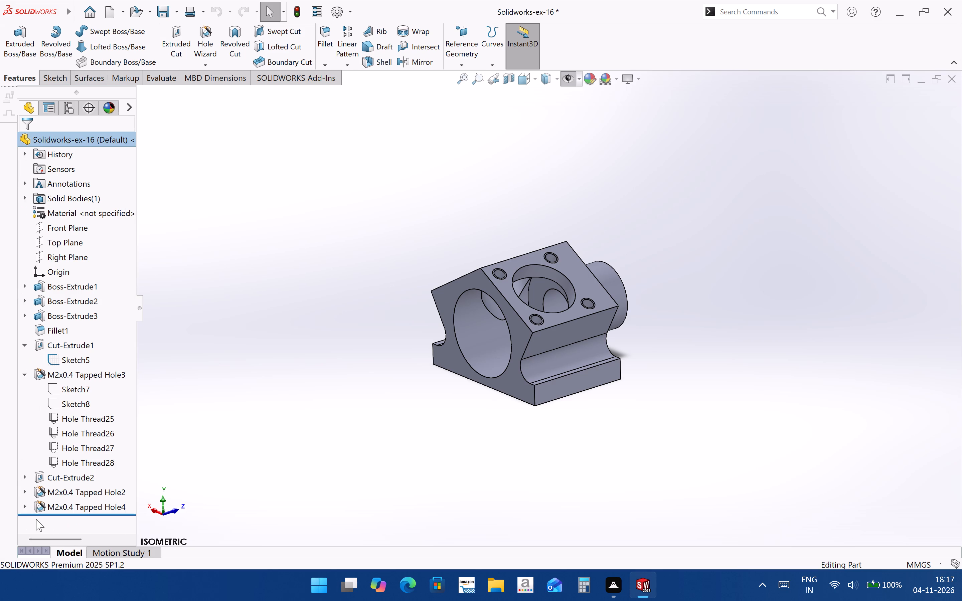
pyautogui.click(81, 385)
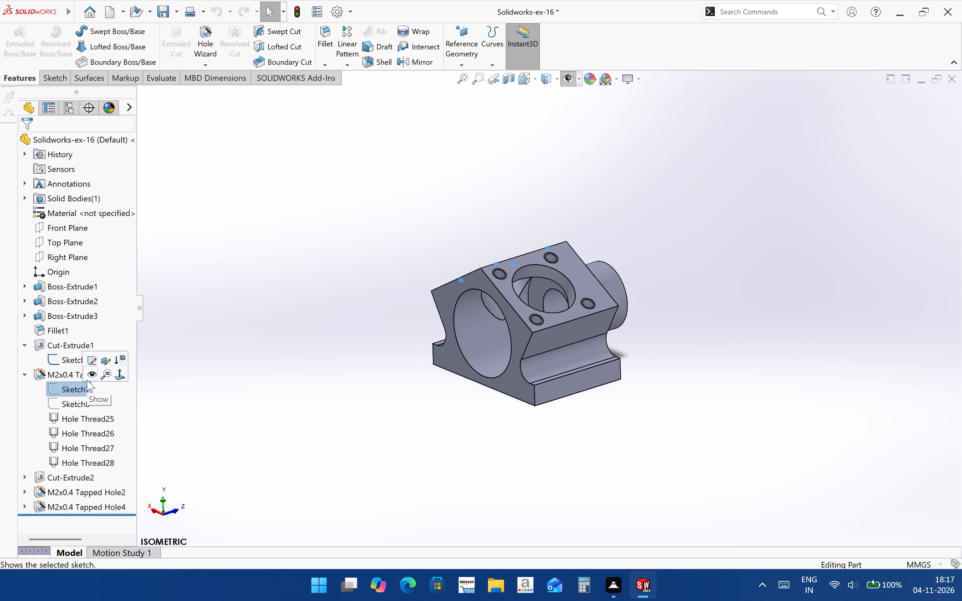
pyautogui.click(25, 378)
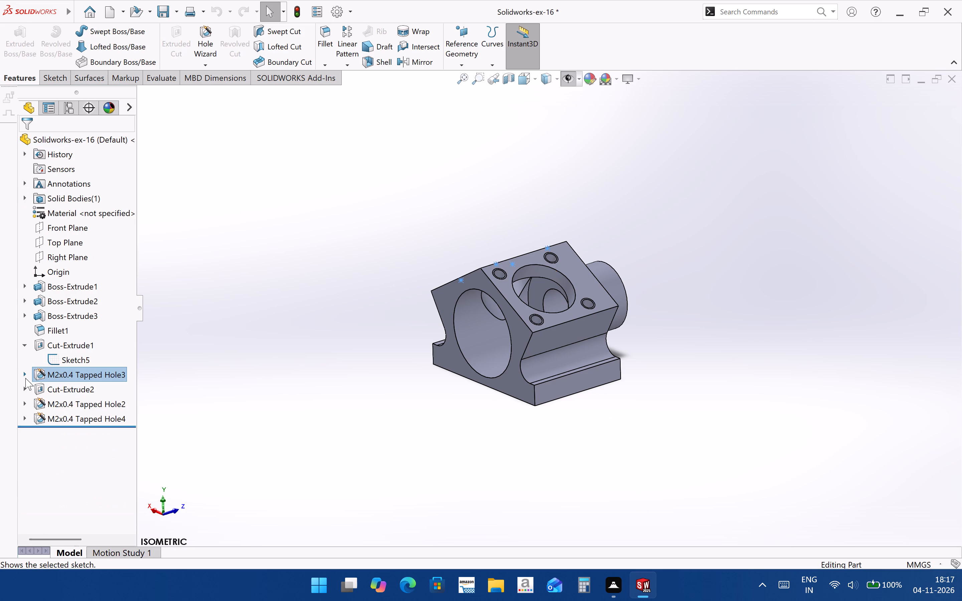
pyautogui.click(26, 345)
pyautogui.click(27, 403)
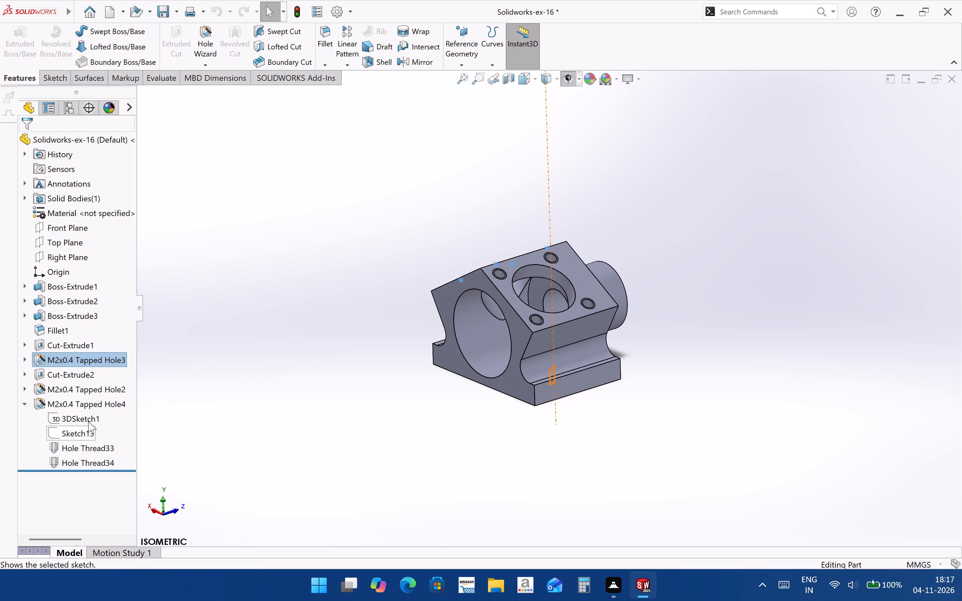
pyautogui.rightClick(88, 415)
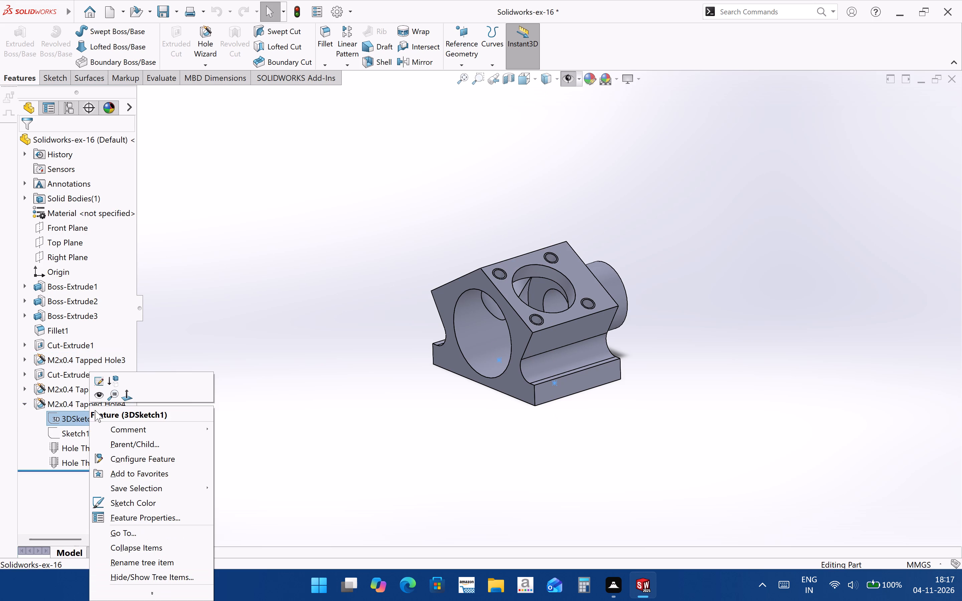
pyautogui.click(64, 436)
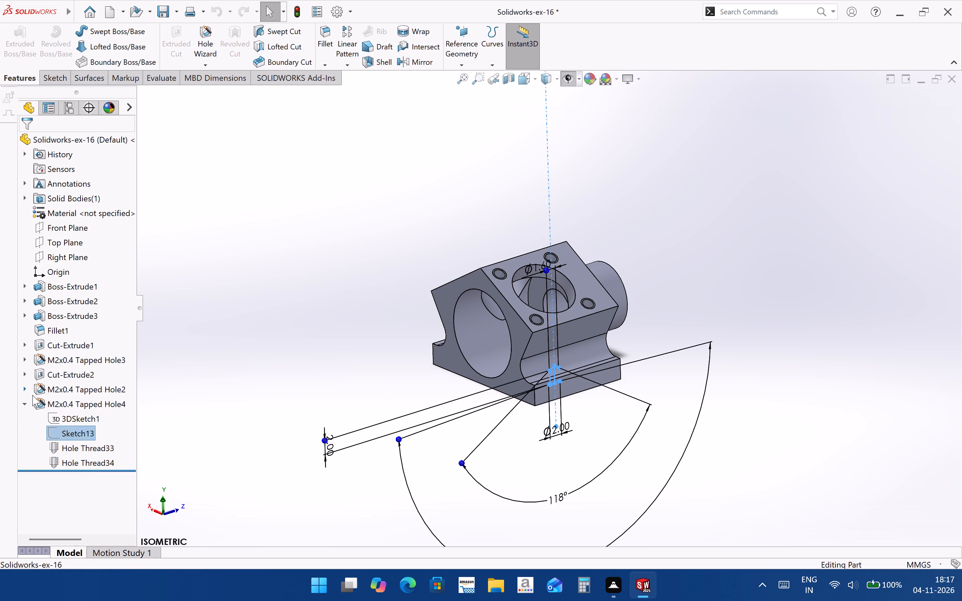
pyautogui.click(26, 392)
pyautogui.click(298, 491)
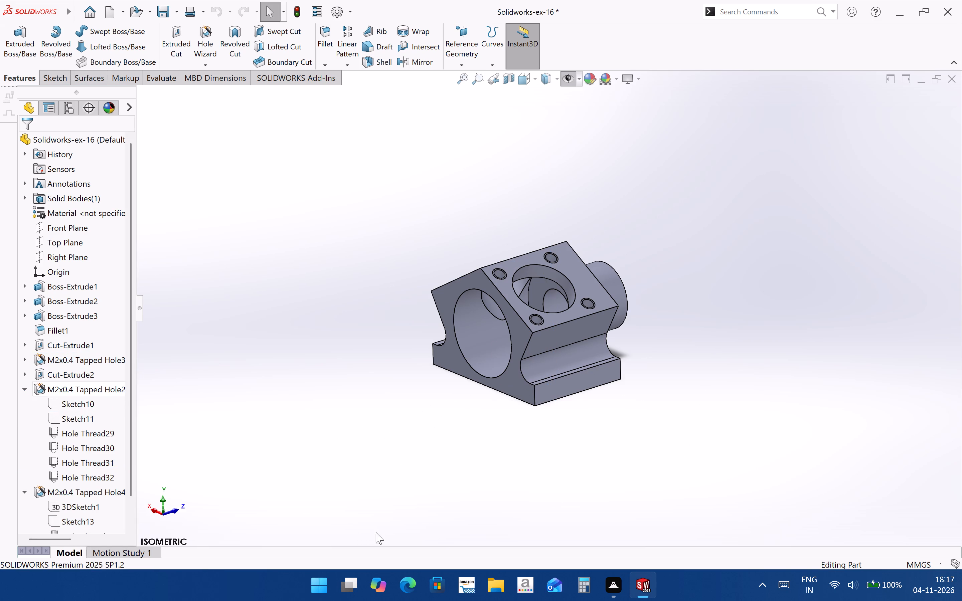
pyautogui.scroll(-2, 384, 390)
pyautogui.scroll(2, 479, 422)
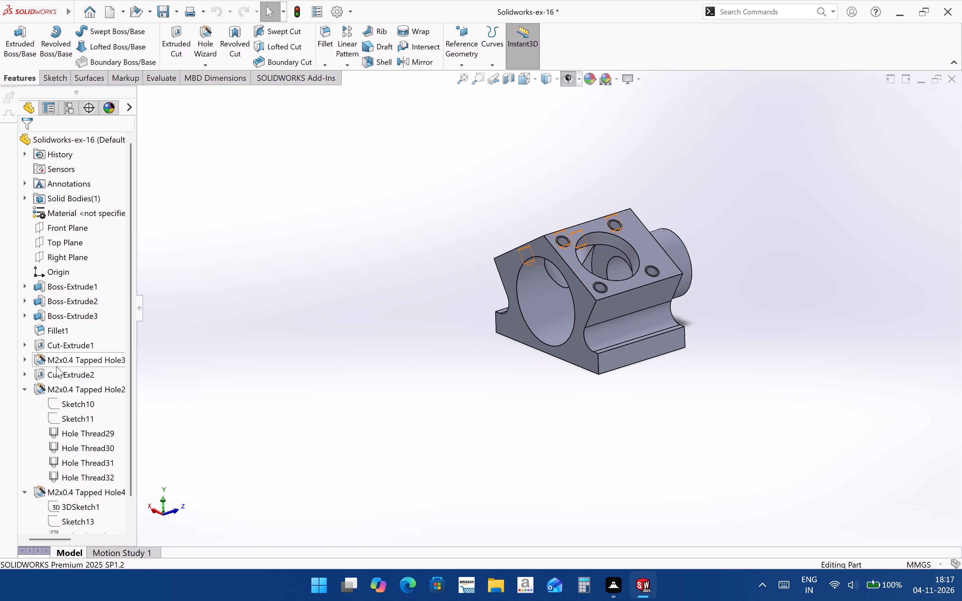
pyautogui.click(28, 391)
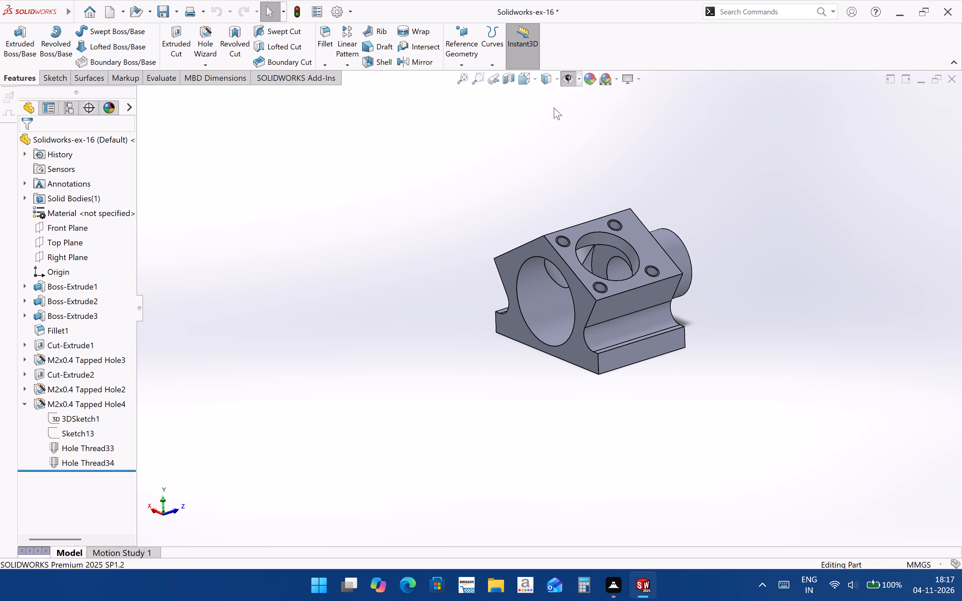
pyautogui.click(577, 79)
pyautogui.click(467, 202)
pyautogui.click(22, 407)
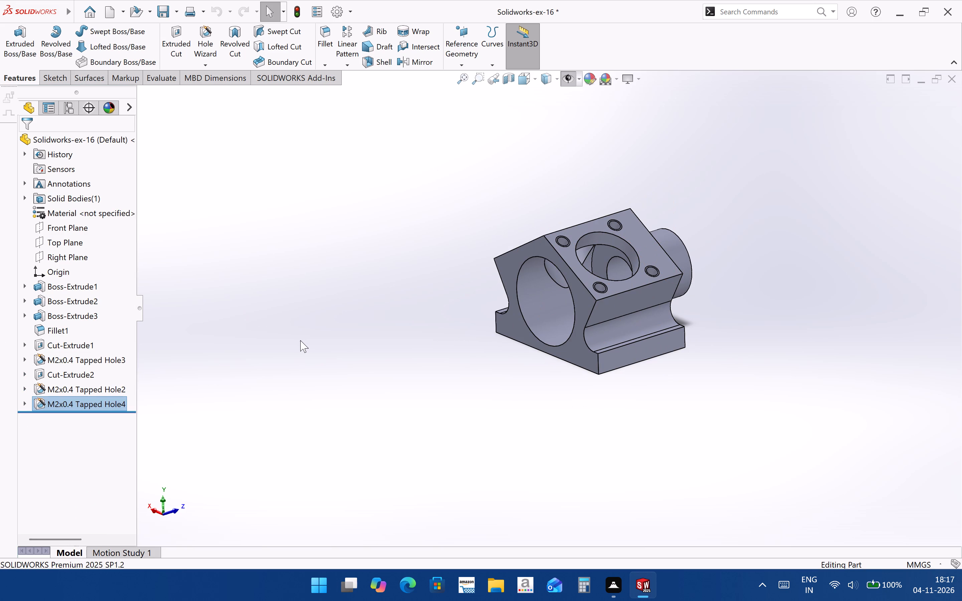
# Return to the drawing and examine the shaded pictorial view's dashed hole markings and the options available for them.
pyautogui.hotkey('ctrl', 'Tab')
pyautogui.scroll(2, 520, 412)
pyautogui.scroll(-5, 480, 307)
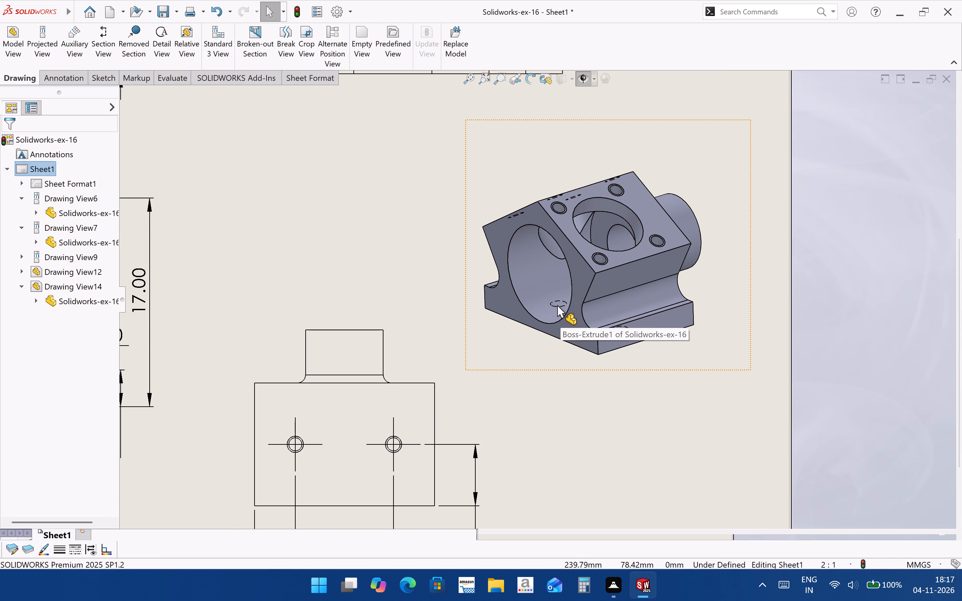
pyautogui.click(557, 309)
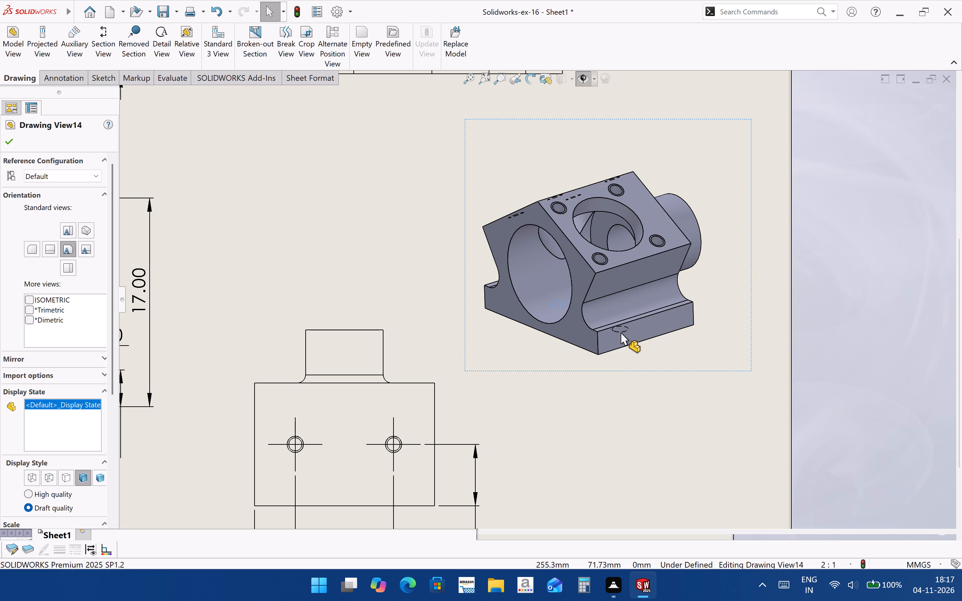
pyautogui.click(542, 462)
pyautogui.rightClick(608, 351)
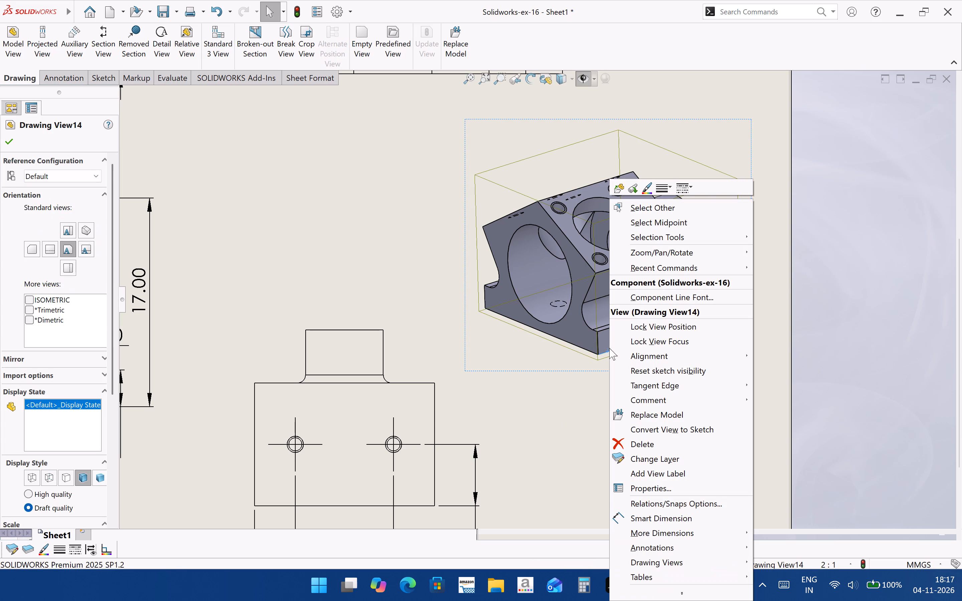
pyautogui.click(657, 188)
pyautogui.click(533, 403)
pyautogui.rightClick(579, 367)
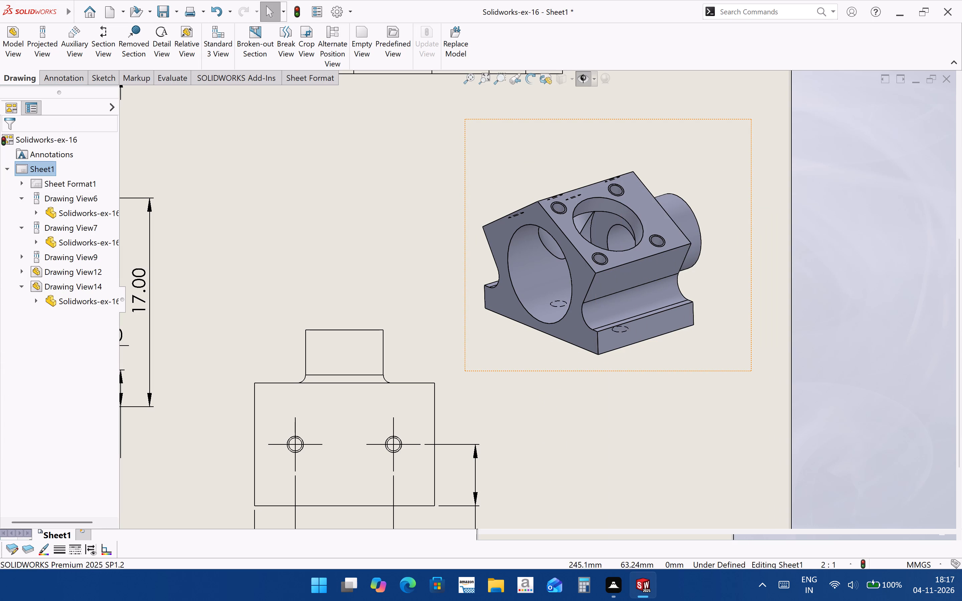
pyautogui.click(474, 492)
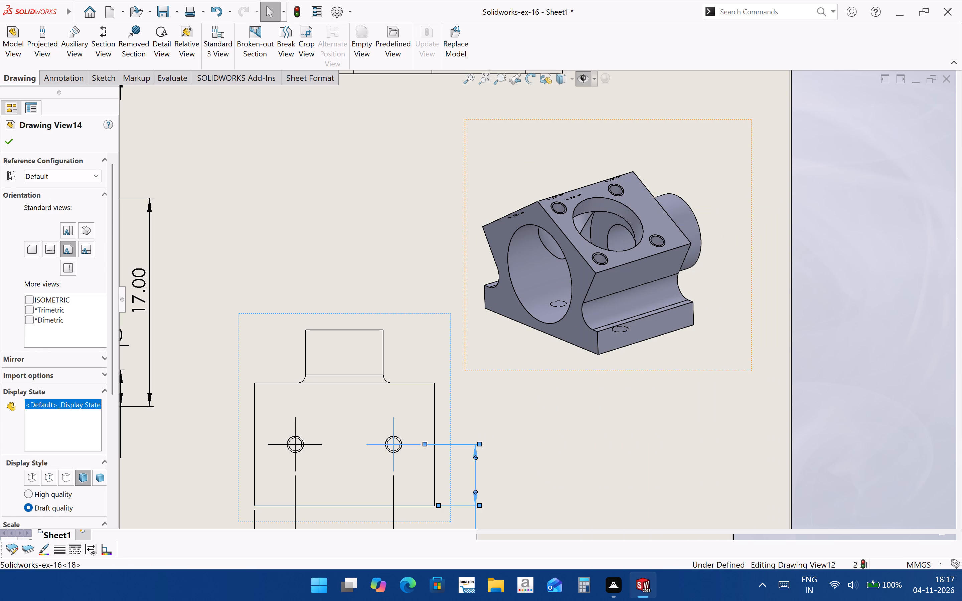
# Save the drawing as Solidworks-ex-16 in SOLIDWORKS Drawing format in the Documents > Solidworks folder.
pyautogui.scroll(2, 614, 555)
pyautogui.scroll(2, 664, 485)
pyautogui.scroll(3, 564, 479)
pyautogui.click(558, 393)
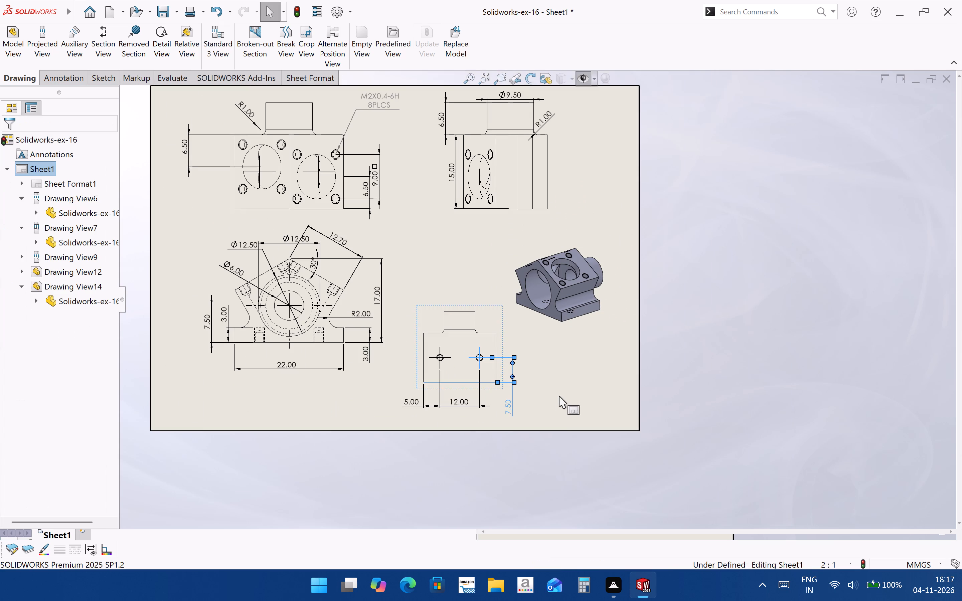
pyautogui.moveTo(567, 401); pyautogui.dragTo(670, 472, button='middle')
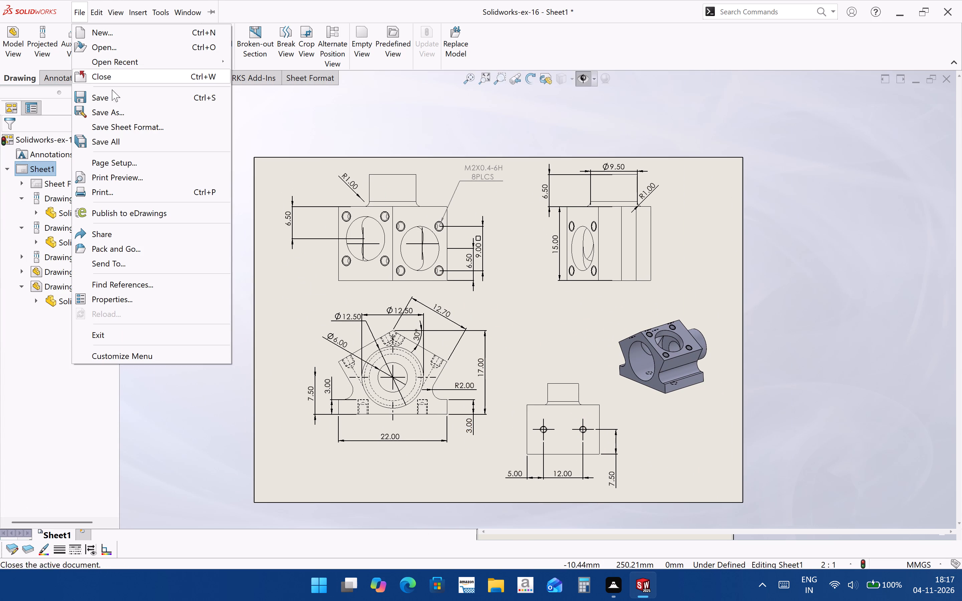
pyautogui.click(114, 99)
pyautogui.click(281, 251)
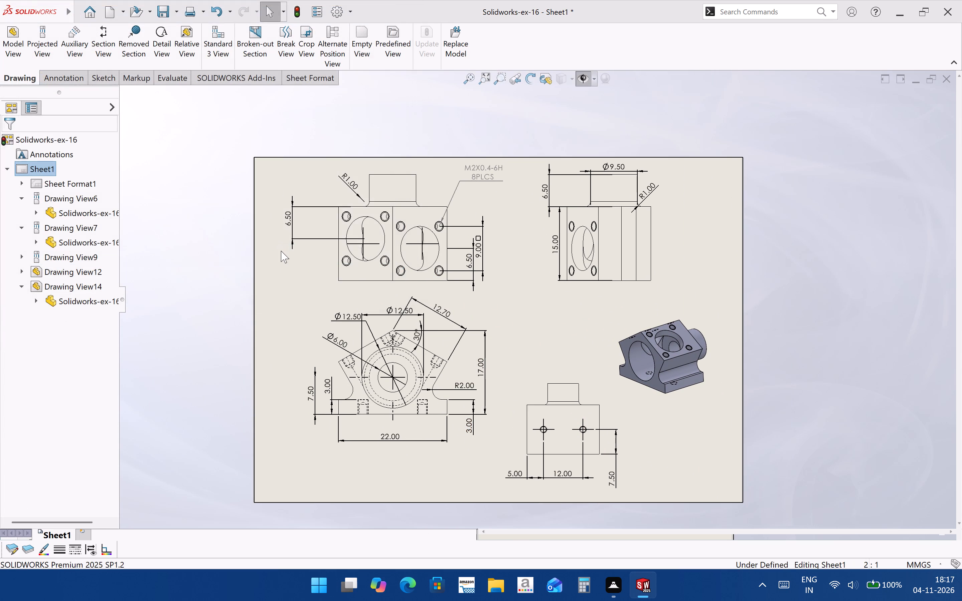
pyautogui.click(489, 302)
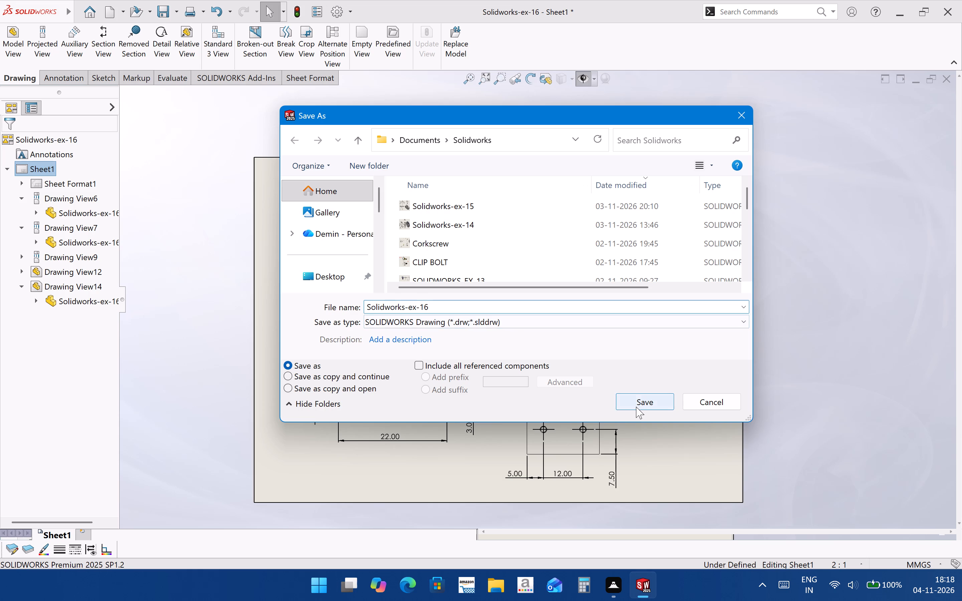
pyautogui.click(636, 407)
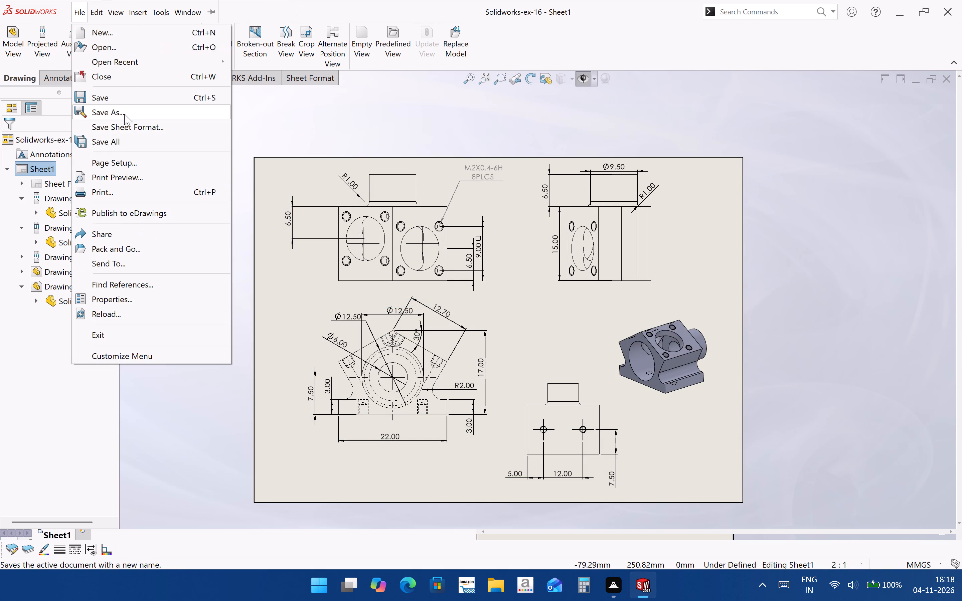
# Export the drawing as a PDF named Solidworks-ex-16 to the same Solidworks folder.
pyautogui.click(124, 114)
pyautogui.click(486, 317)
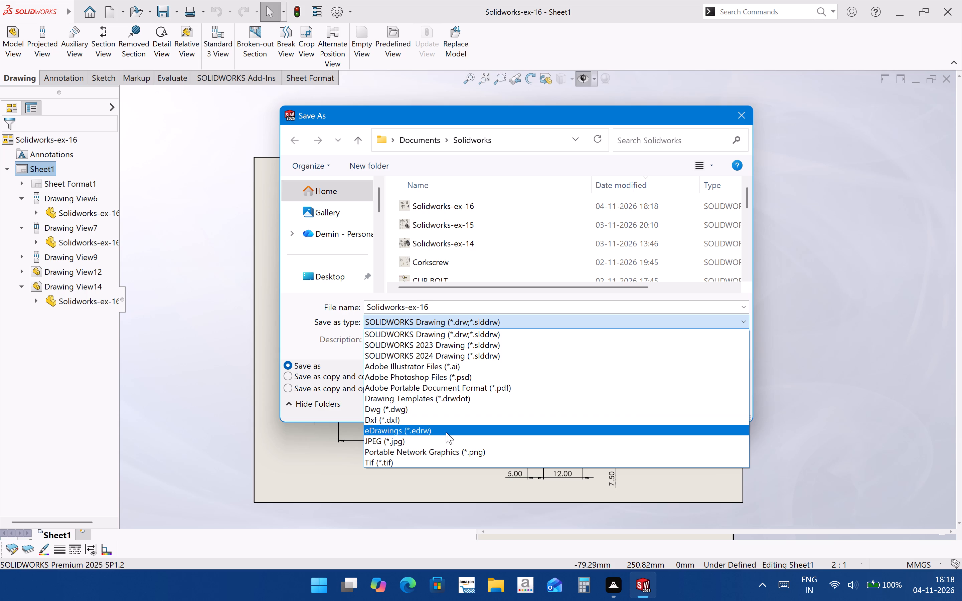
pyautogui.click(449, 392)
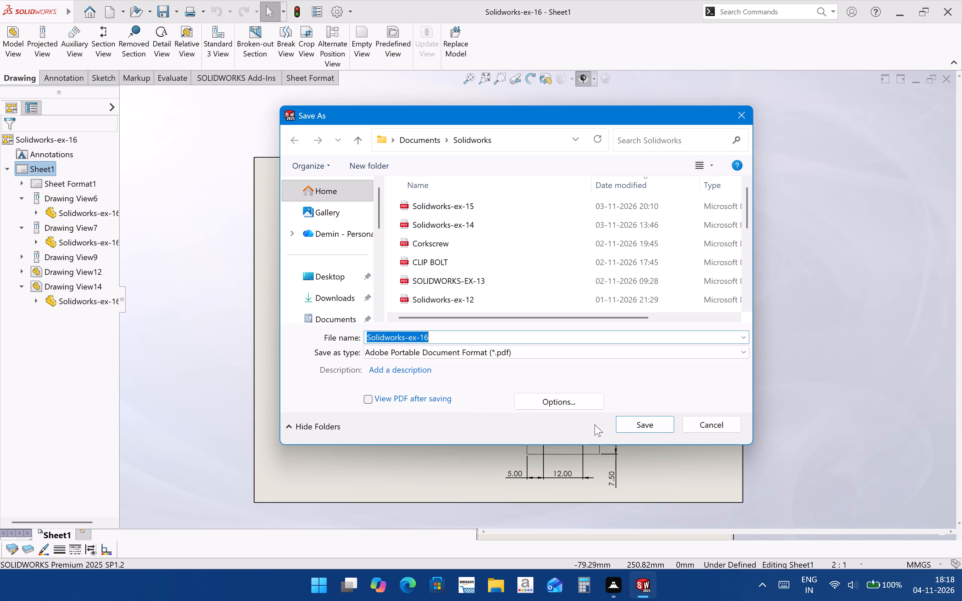
pyautogui.click(643, 426)
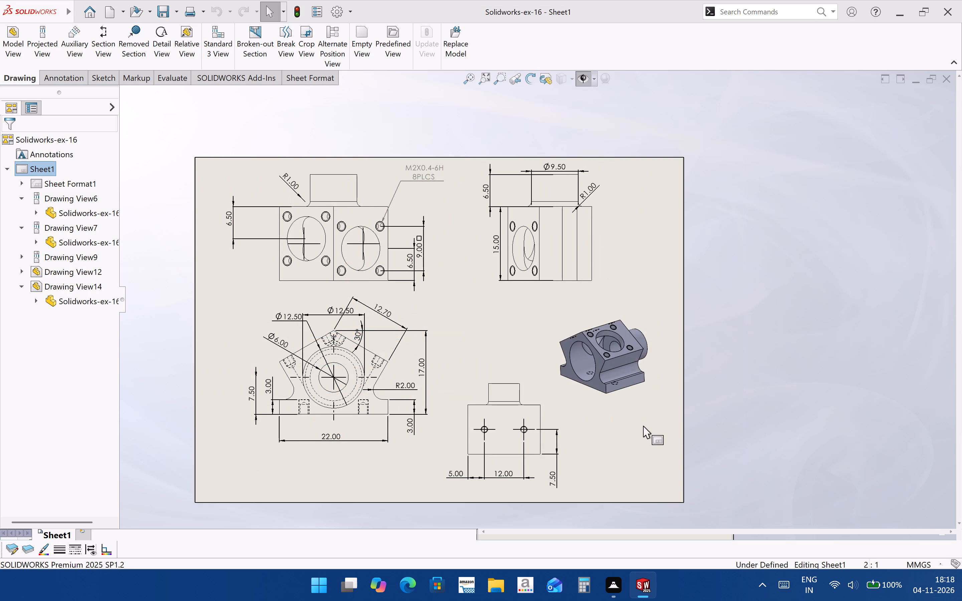